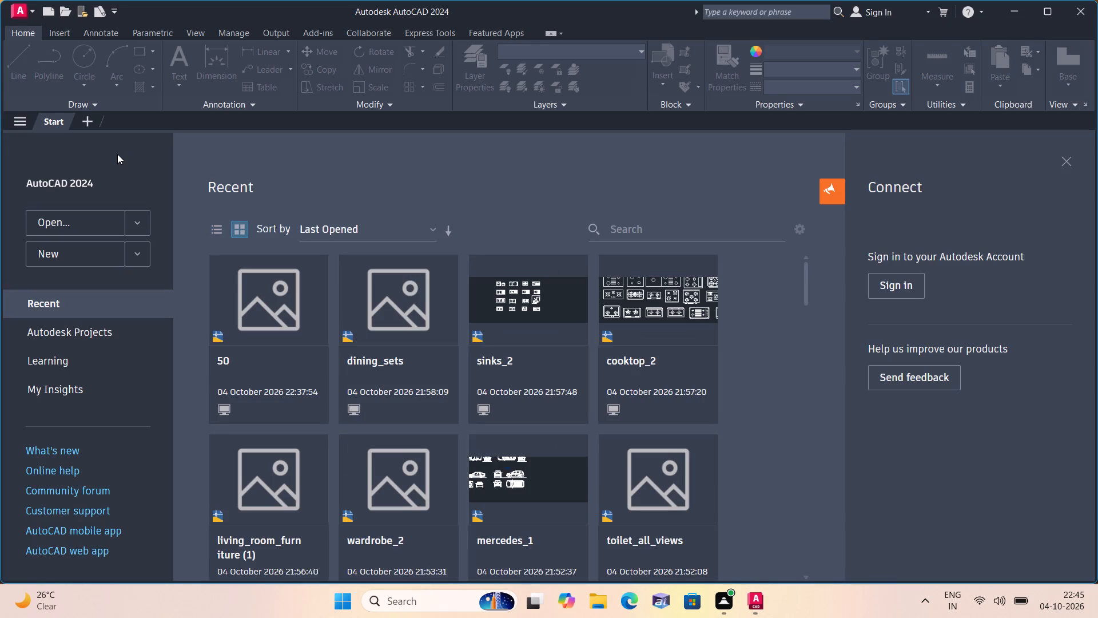
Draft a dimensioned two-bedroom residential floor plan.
Create a new blank drawing.
{"action": "double_click", "coordinate": [79, 251]}
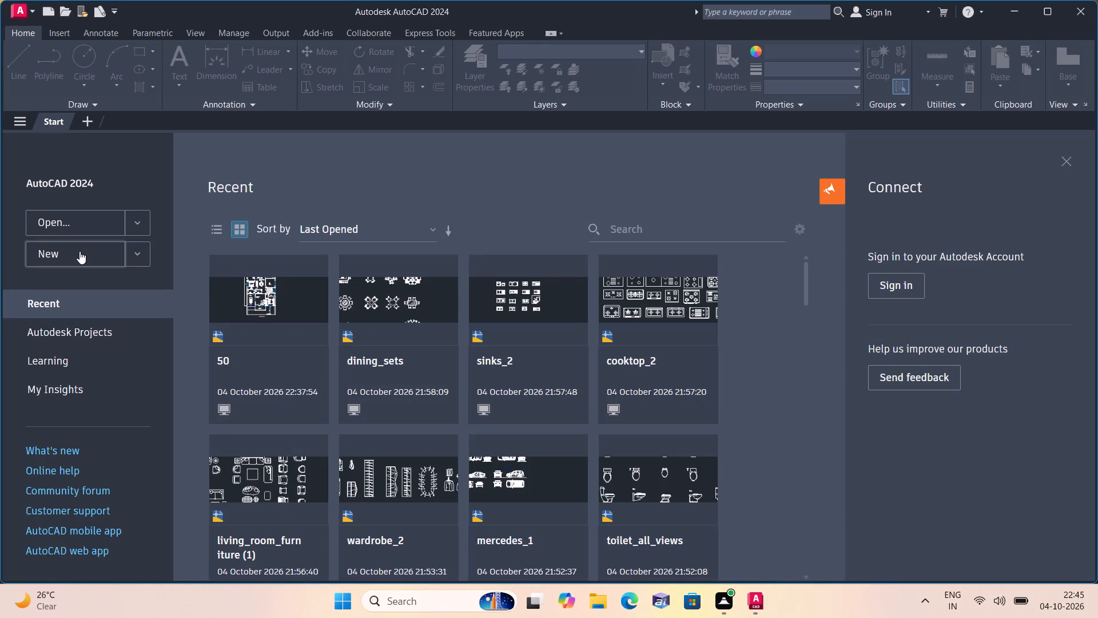
Set the model space limits with lower left corner 0,0 and upper right corner 1000,1000.
{"action": "type", "text": "lim"}
{"action": "key", "text": "space"}
{"action": "type", "text": "0,"}
{"action": "type", "text": "0 100"}
{"action": "type", "text": "0,"}
{"action": "type", "text": "100"}
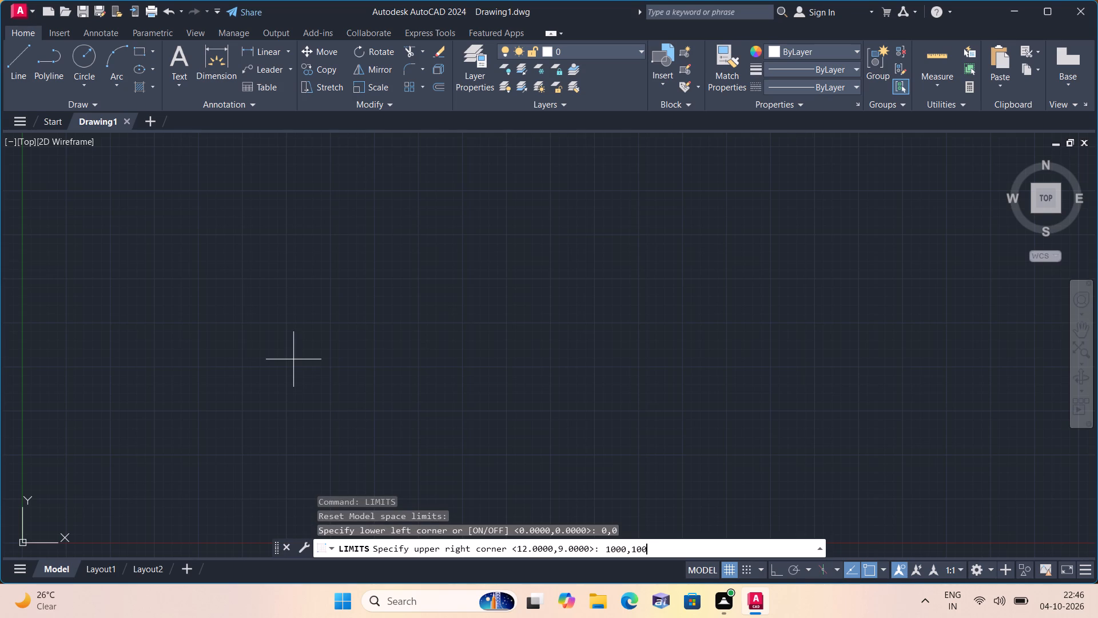
{"action": "type", "text": "0"}
{"action": "key", "text": "space"}
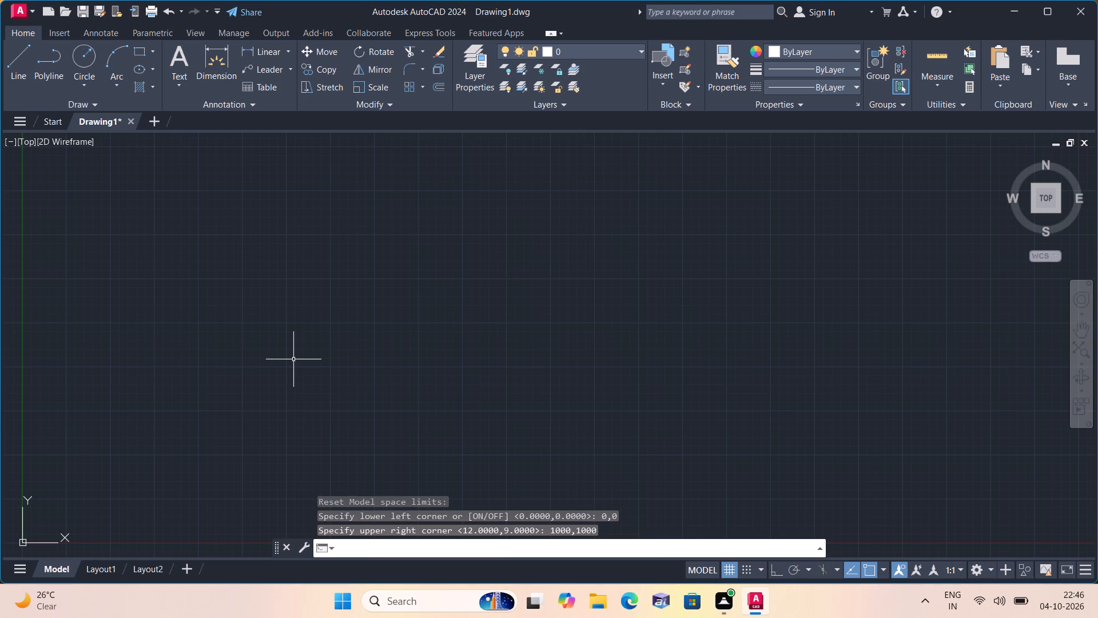
Configure the drawing units to Engineering length type with a precision of 0'-0".
{"action": "type", "text": "un"}
{"action": "key", "text": "space"}
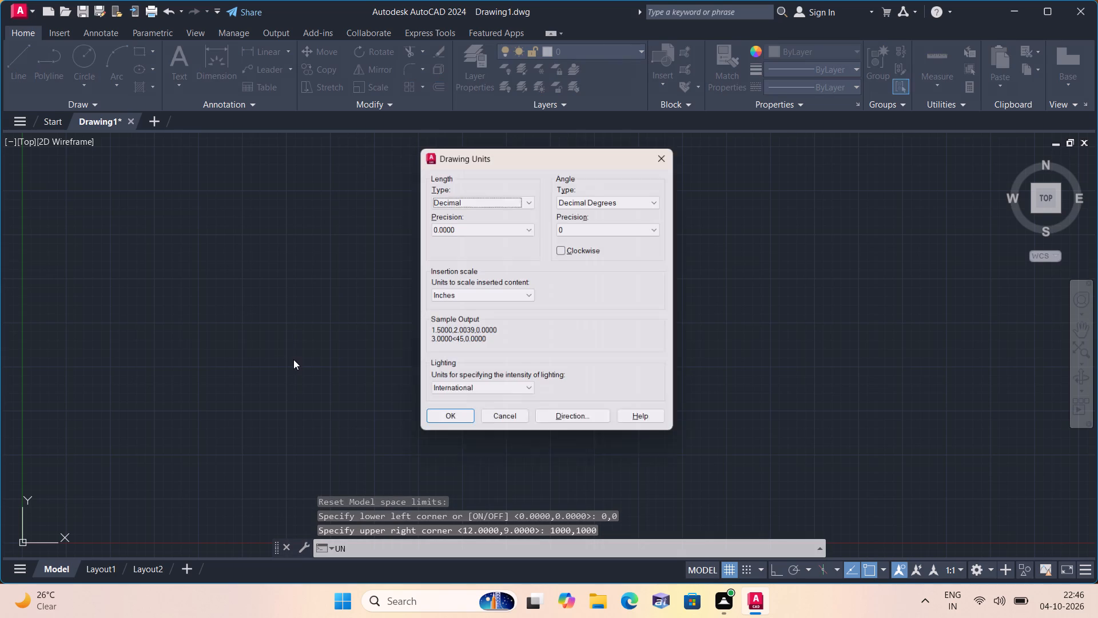
{"action": "left_click", "coordinate": [491, 197]}
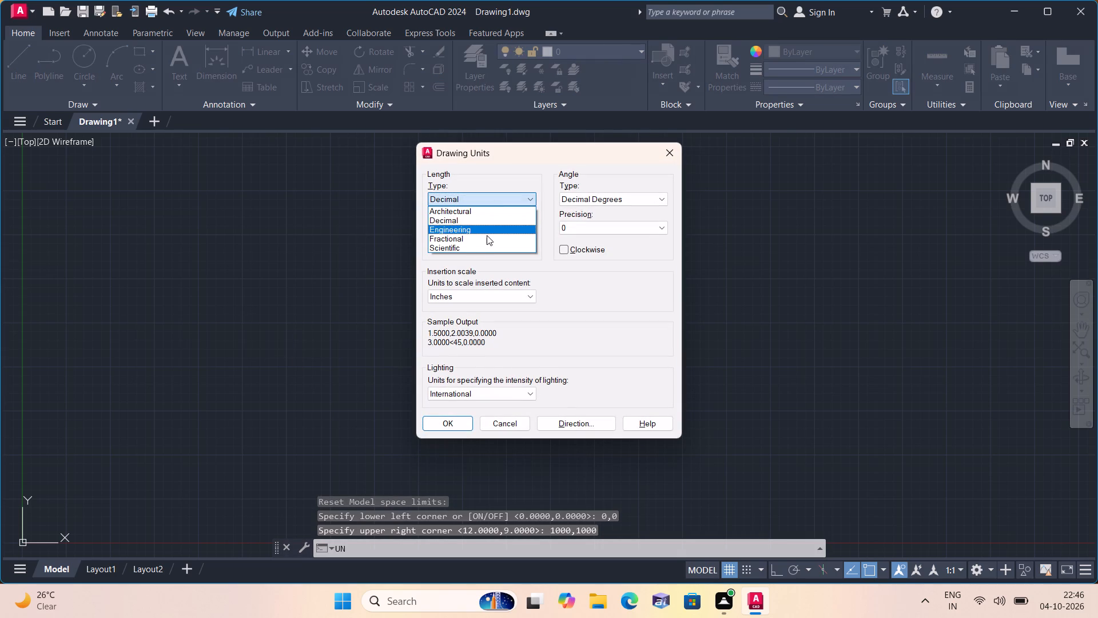
{"action": "left_click", "coordinate": [487, 232]}
{"action": "left_click", "coordinate": [486, 229]}
{"action": "left_click", "coordinate": [474, 239]}
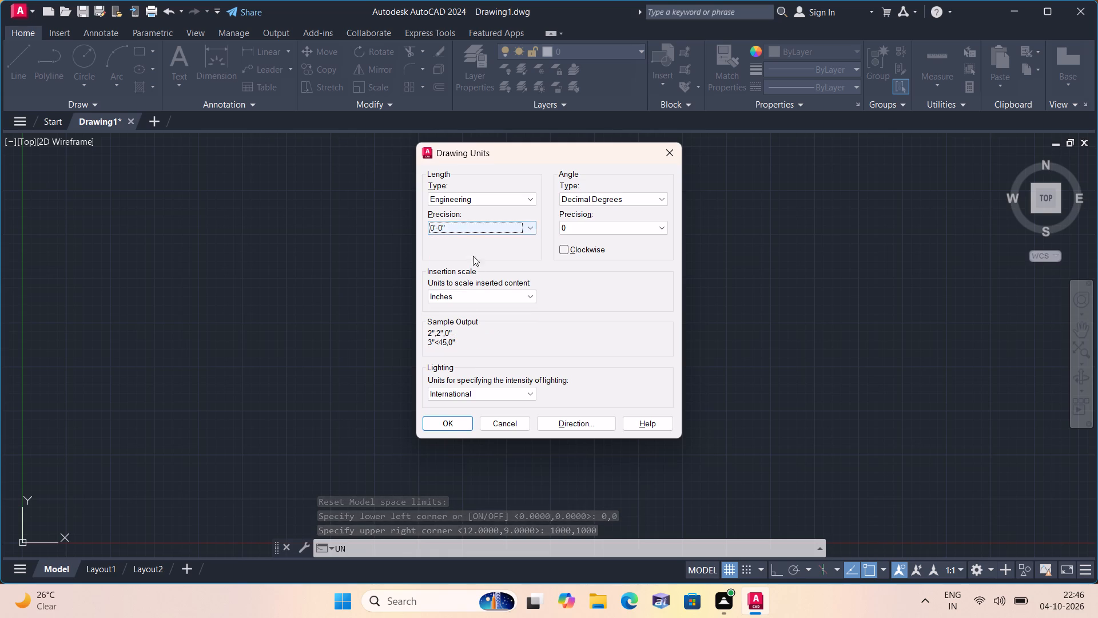
{"action": "left_click", "coordinate": [451, 426]}
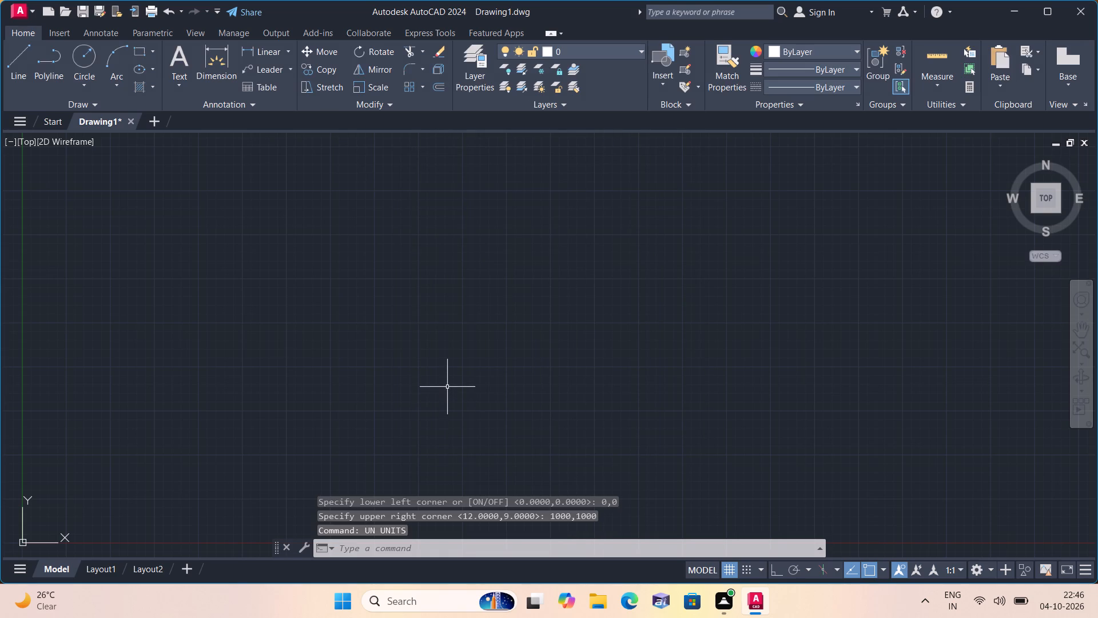
Modify the Standard dimension style's primary units to Engineering format with 0'-0" precision and make the style current.
{"action": "type", "text": "d"}
{"action": "key", "text": "space"}
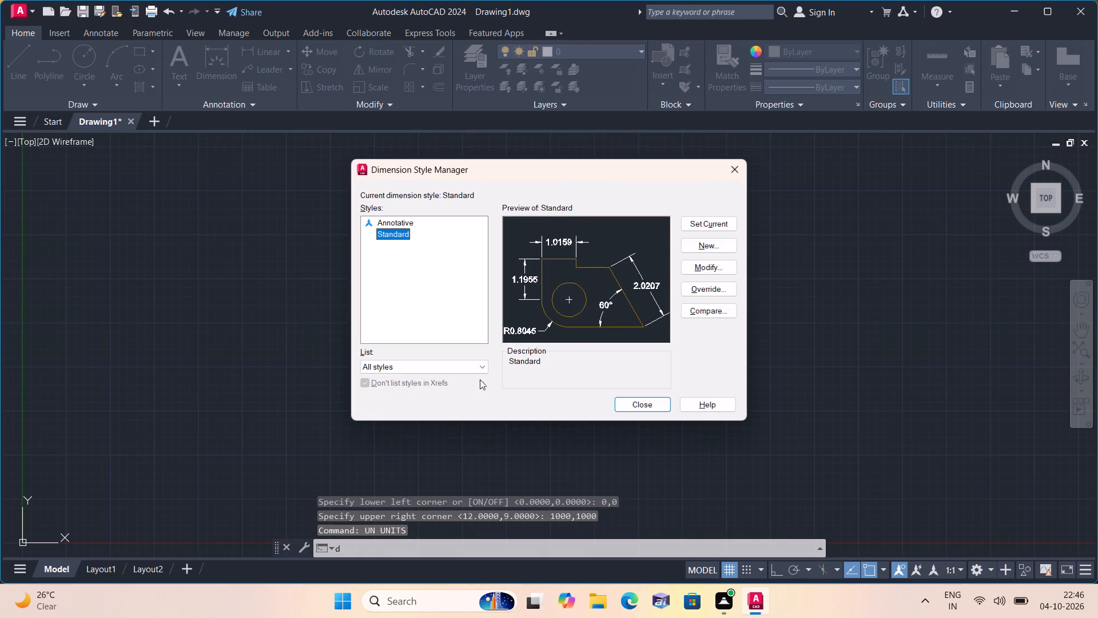
{"action": "left_click", "coordinate": [691, 264]}
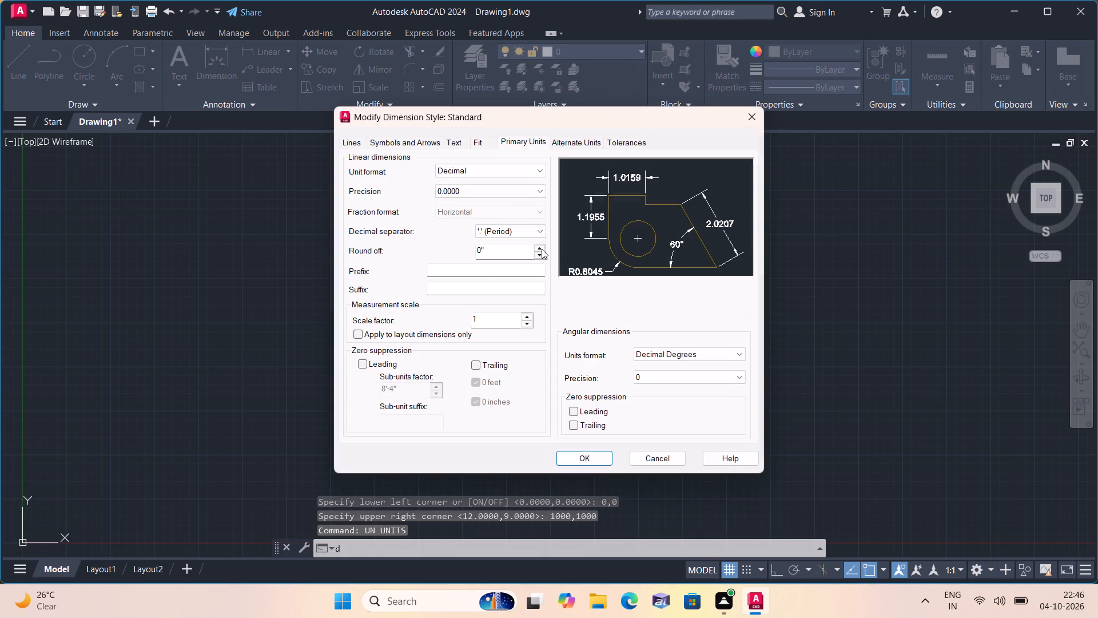
{"action": "left_click", "coordinate": [466, 173]}
{"action": "left_click", "coordinate": [467, 200]}
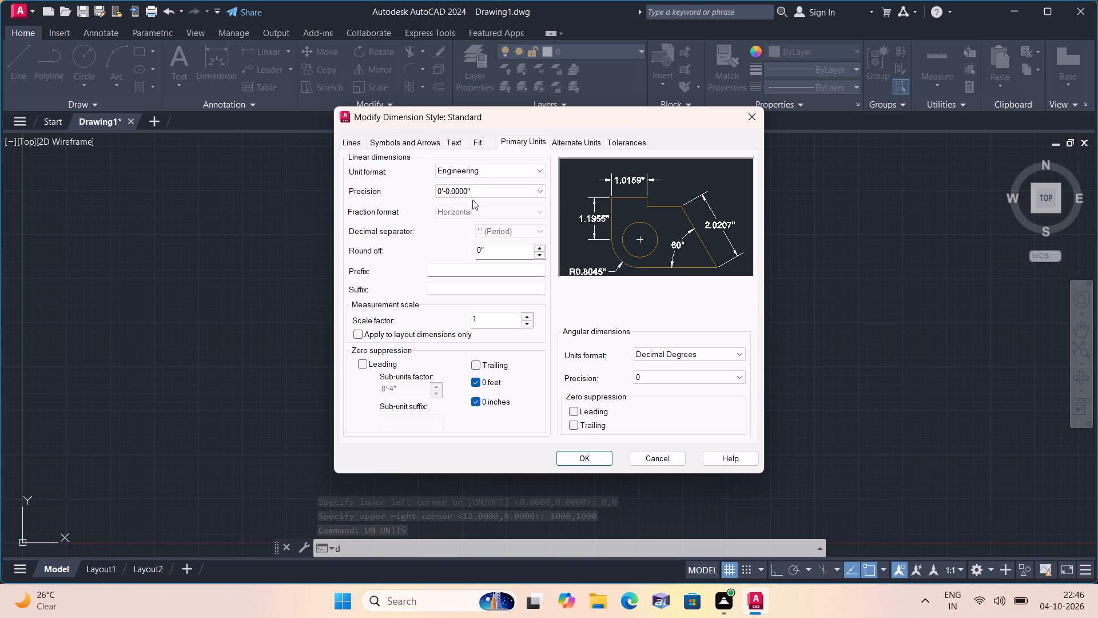
{"action": "left_click", "coordinate": [475, 193]}
{"action": "left_click", "coordinate": [473, 199]}
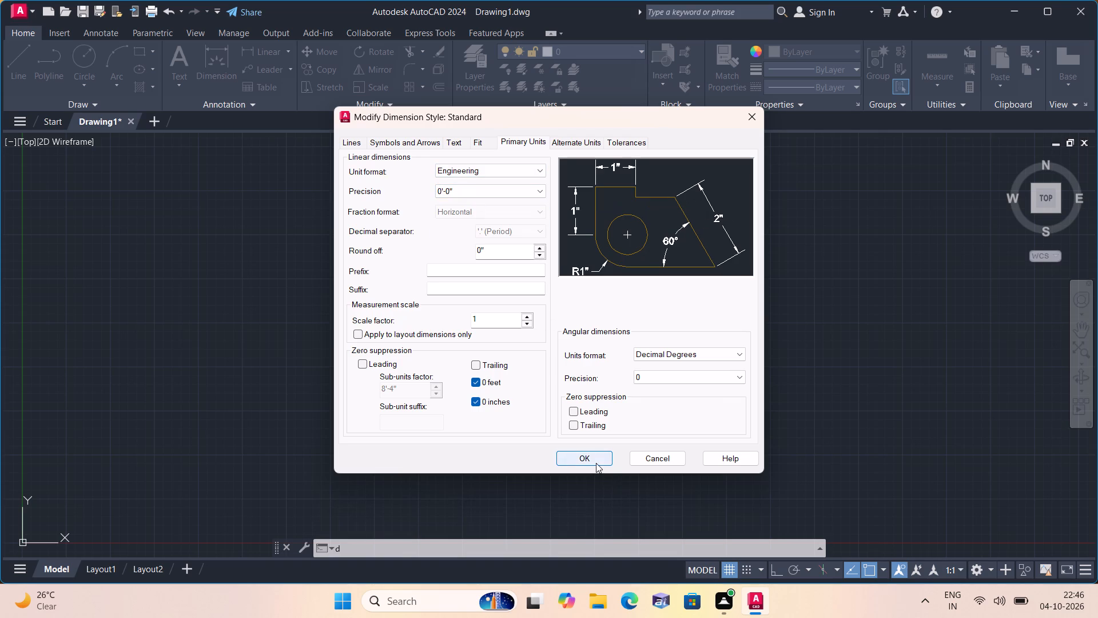
{"action": "left_click", "coordinate": [586, 459]}
{"action": "left_click", "coordinate": [700, 223]}
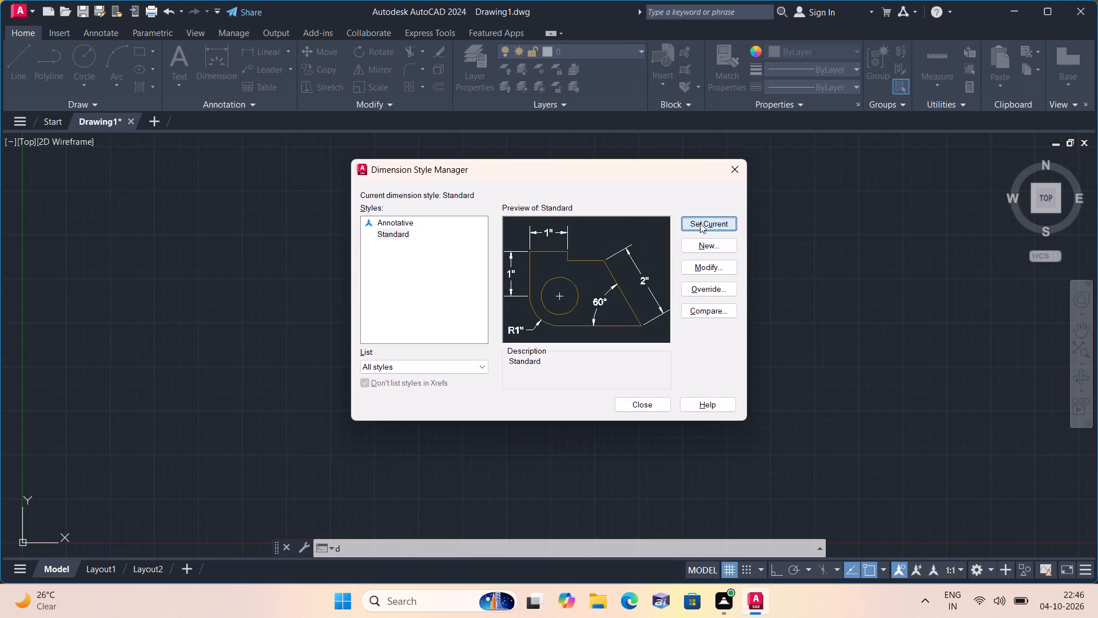
{"action": "left_click", "coordinate": [730, 172]}
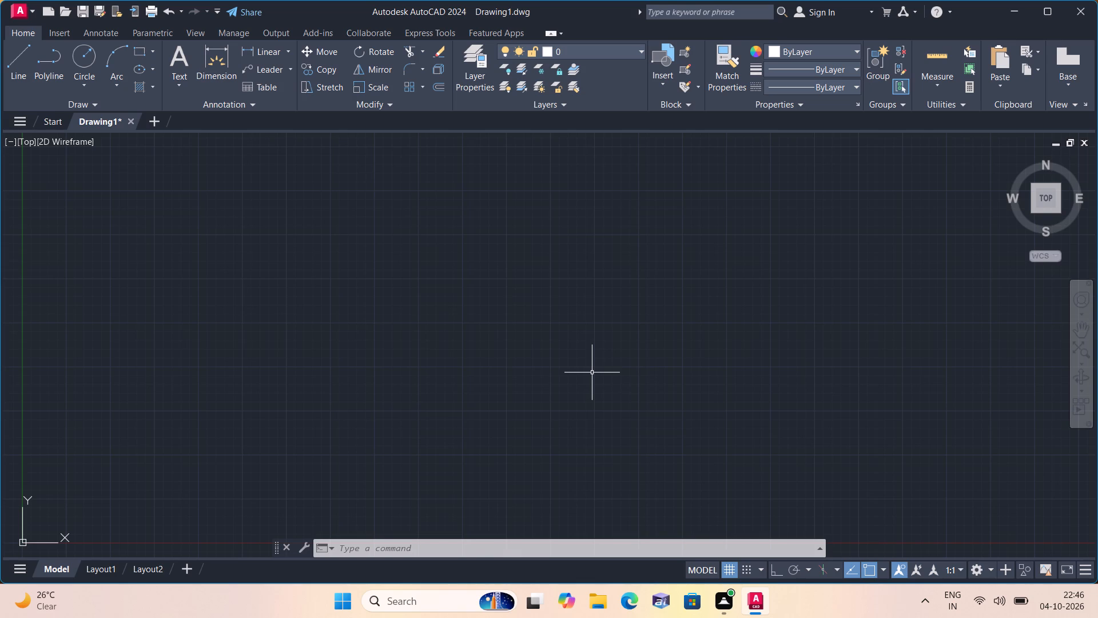
Draw one vertical and one horizontal construction line that cross each other.
{"action": "key", "text": "x"}
{"action": "type", "text": "l v"}
{"action": "key", "text": "space"}
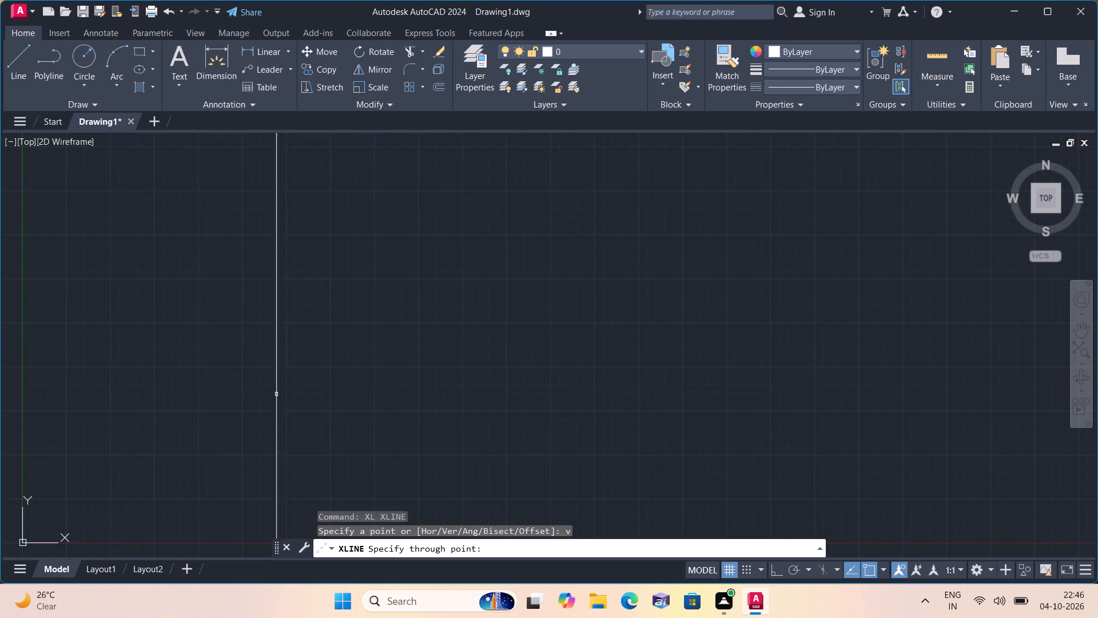
{"action": "left_click", "coordinate": [364, 379]}
{"action": "key", "text": "space"}
{"action": "key", "text": "space"}
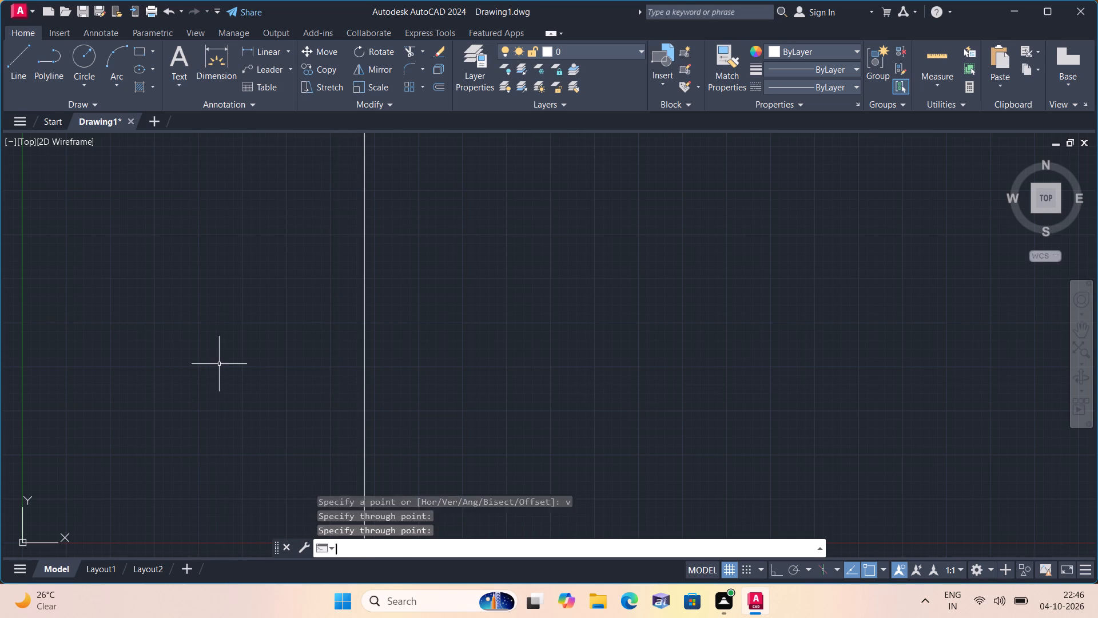
{"action": "type", "text": "h"}
{"action": "key", "text": "space"}
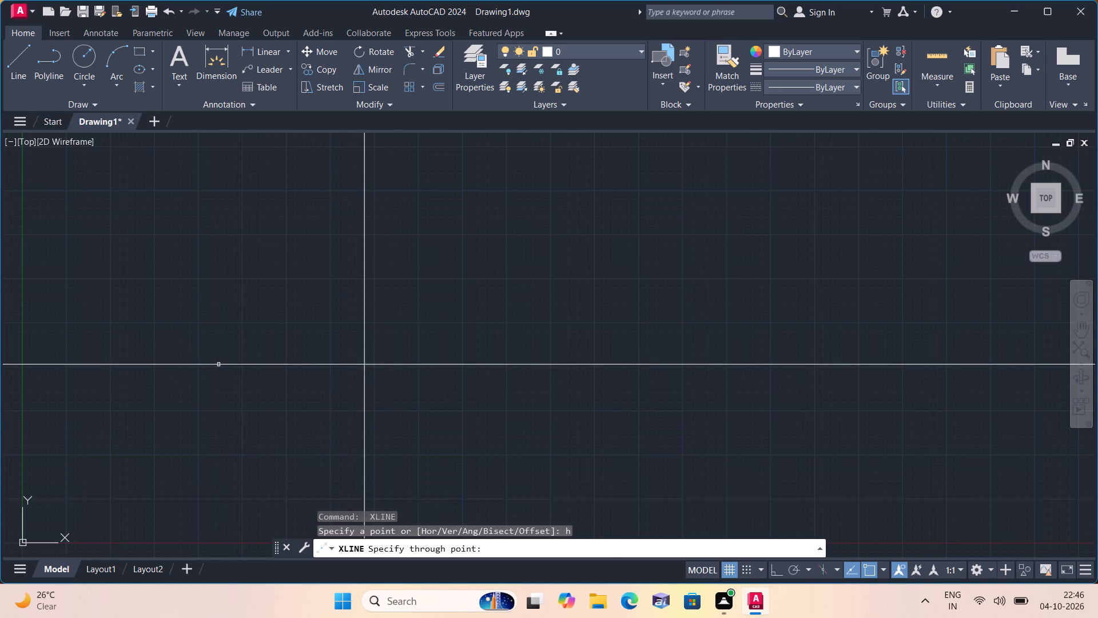
{"action": "left_click", "coordinate": [178, 369]}
{"action": "key", "text": "space"}
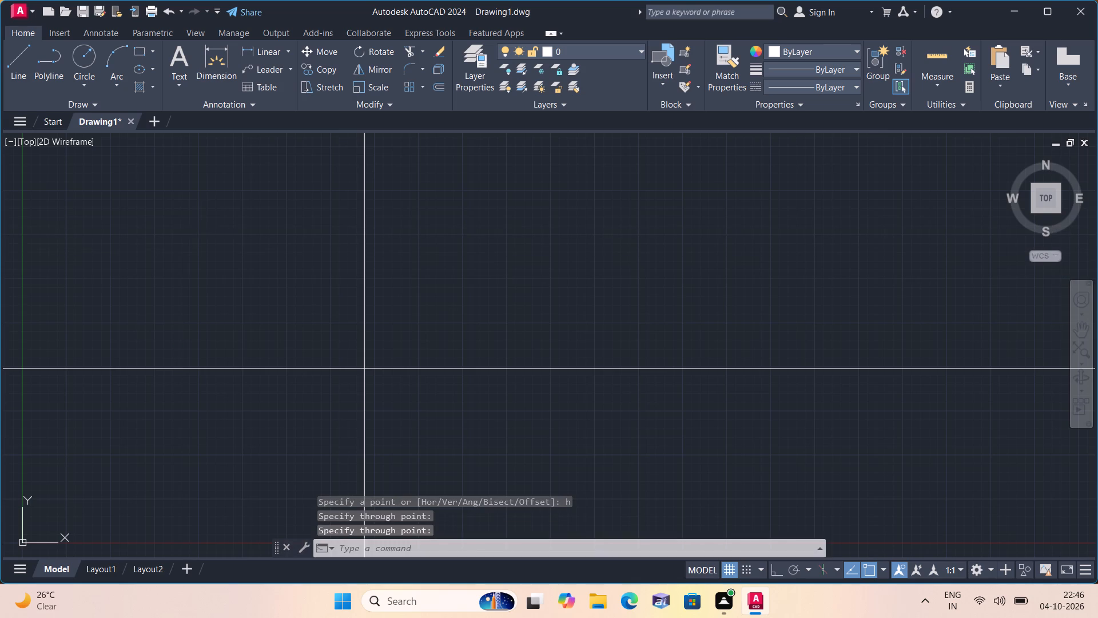
Trim the vertical line above the crossing and the horizontal line to its left, leaving a top-left corner.
{"action": "type", "text": "tr"}
{"action": "type", "text": "im"}
{"action": "key", "text": "space"}
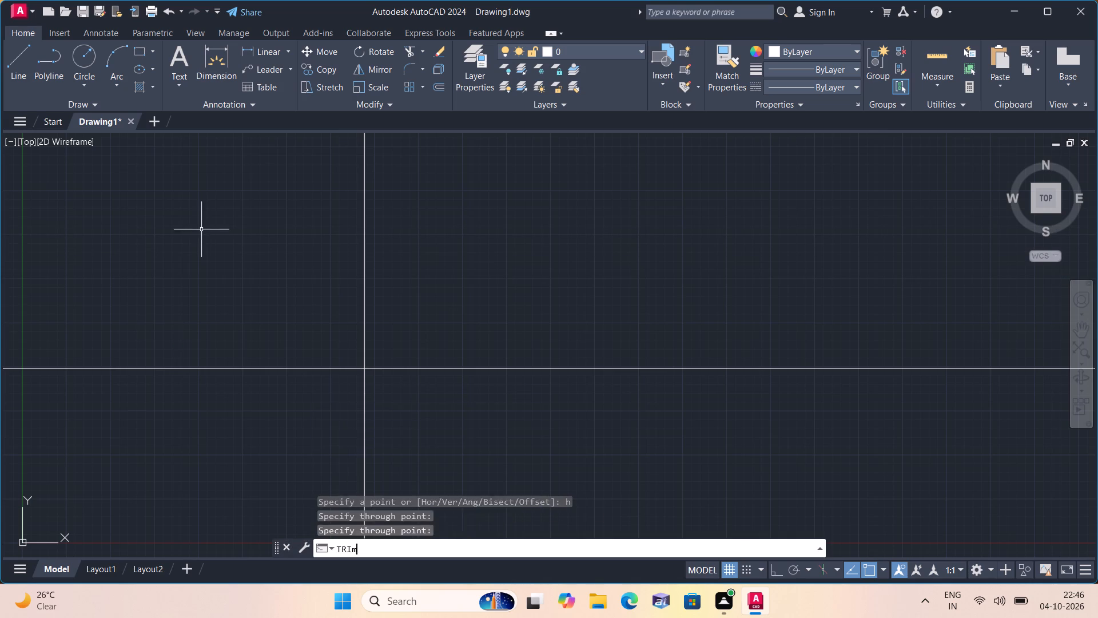
{"action": "left_click", "coordinate": [398, 207]}
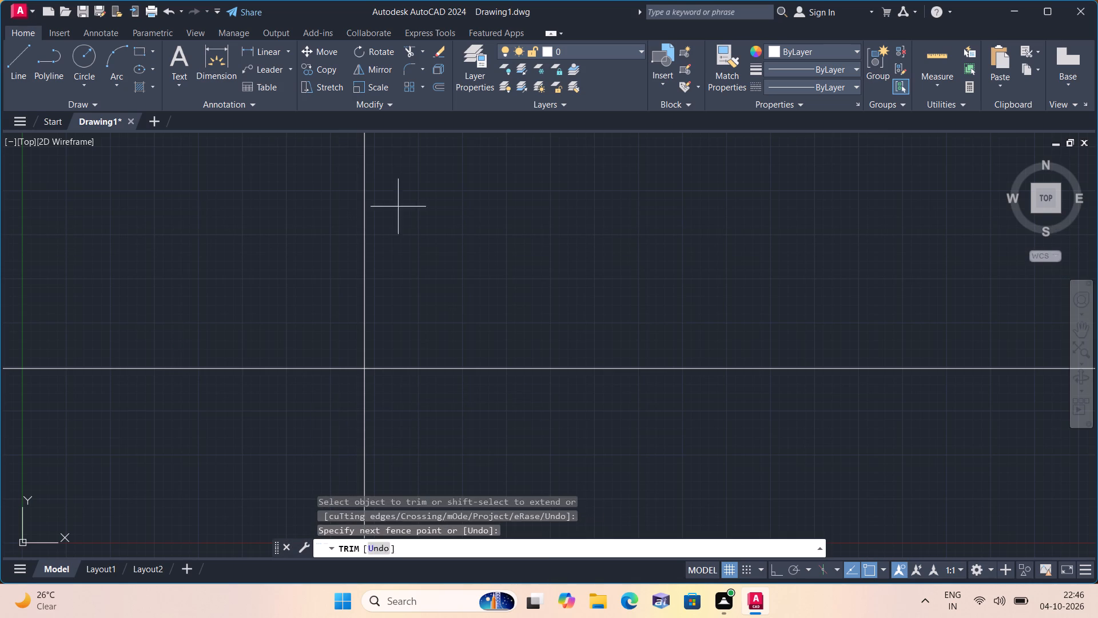
{"action": "left_click", "coordinate": [266, 401]}
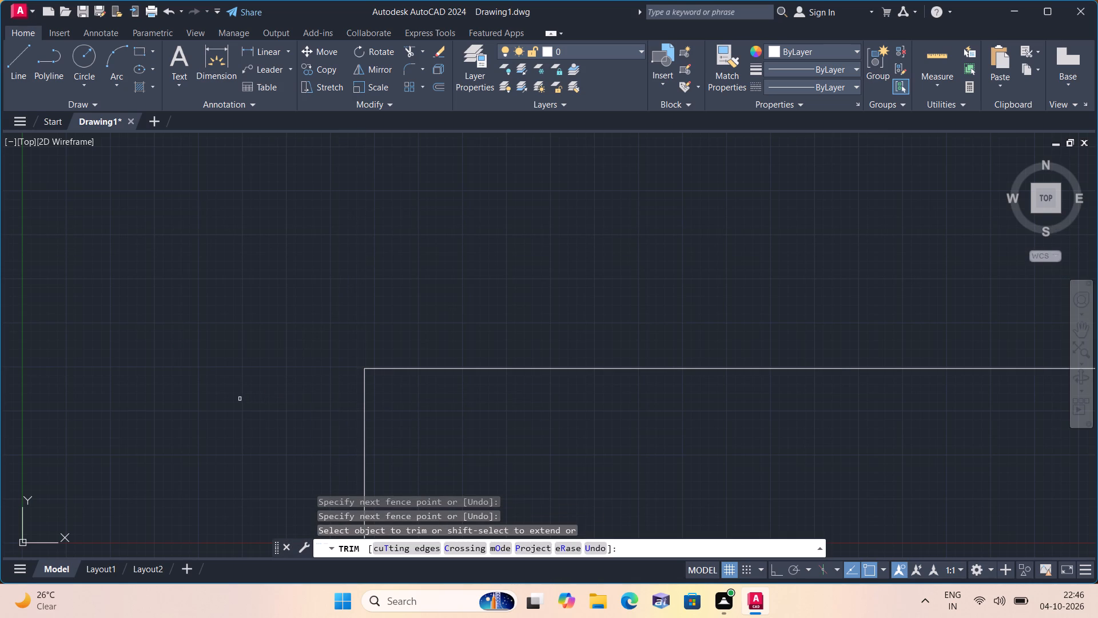
{"action": "key", "text": "space"}
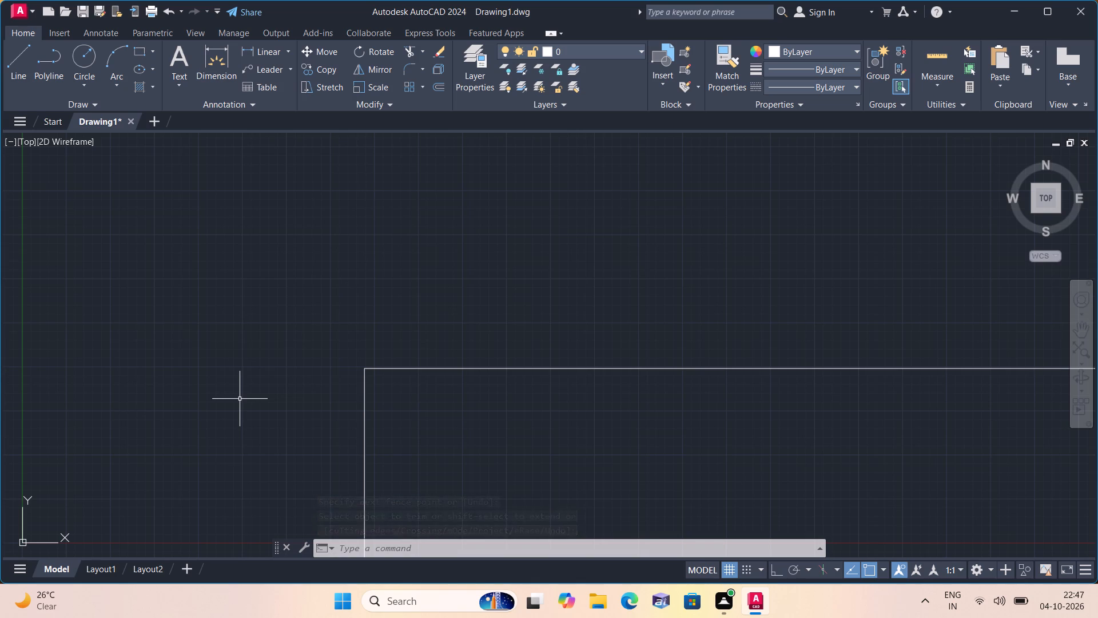
Offset the corner's horizontal line 9" downward and its vertical line 9" to the right to form the outer walls.
{"action": "type", "text": "off"}
{"action": "key", "text": "space"}
{"action": "type", "text": "9\""}
{"action": "key", "text": "space"}
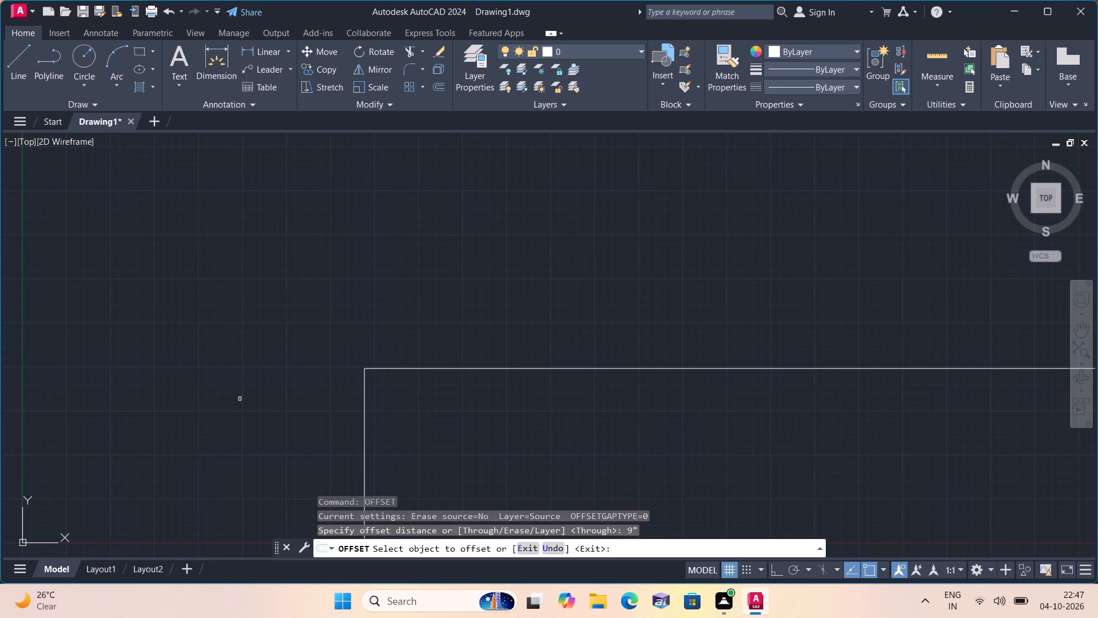
{"action": "left_click", "coordinate": [471, 366]}
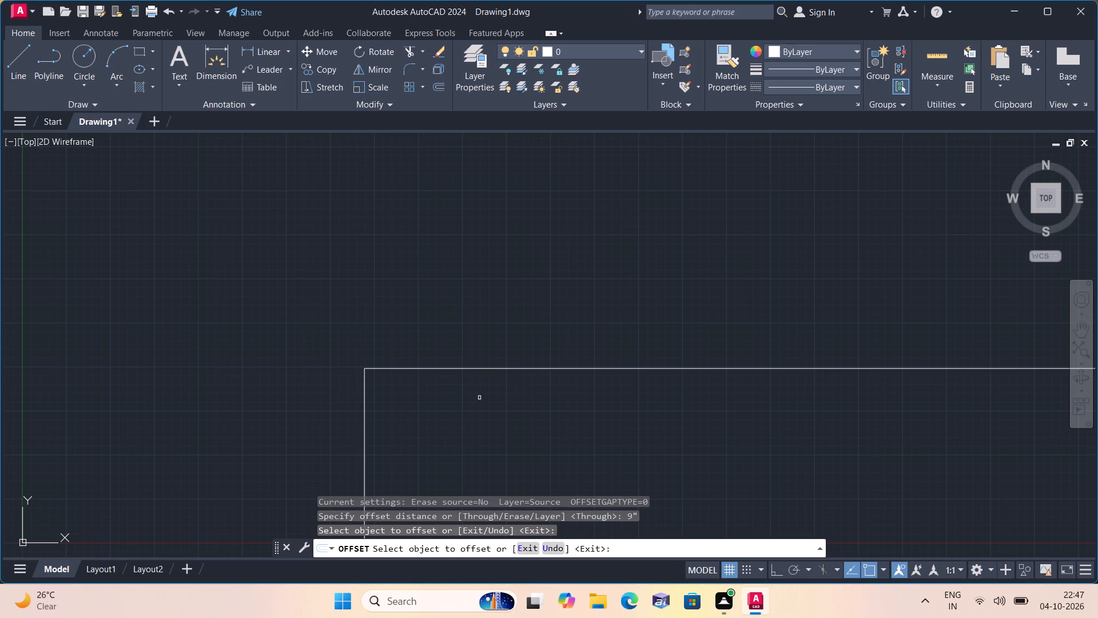
{"action": "left_click", "coordinate": [473, 368]}
{"action": "left_click", "coordinate": [479, 403]}
{"action": "left_click_drag", "start_coordinate": [473, 415], "coordinate": [464, 419]}
{"action": "scroll", "coordinate": [462, 420], "scroll_direction": "down", "scroll_amount": 1}
{"action": "middle_click_drag", "start_coordinate": [459, 420], "coordinate": [359, 283]}
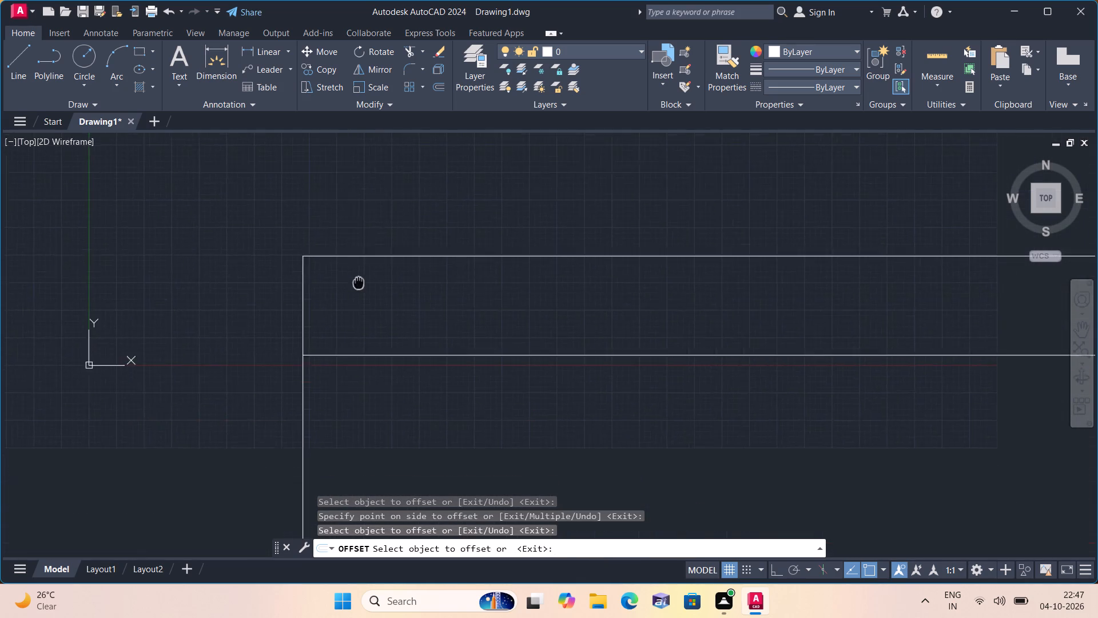
{"action": "left_click", "coordinate": [302, 381]}
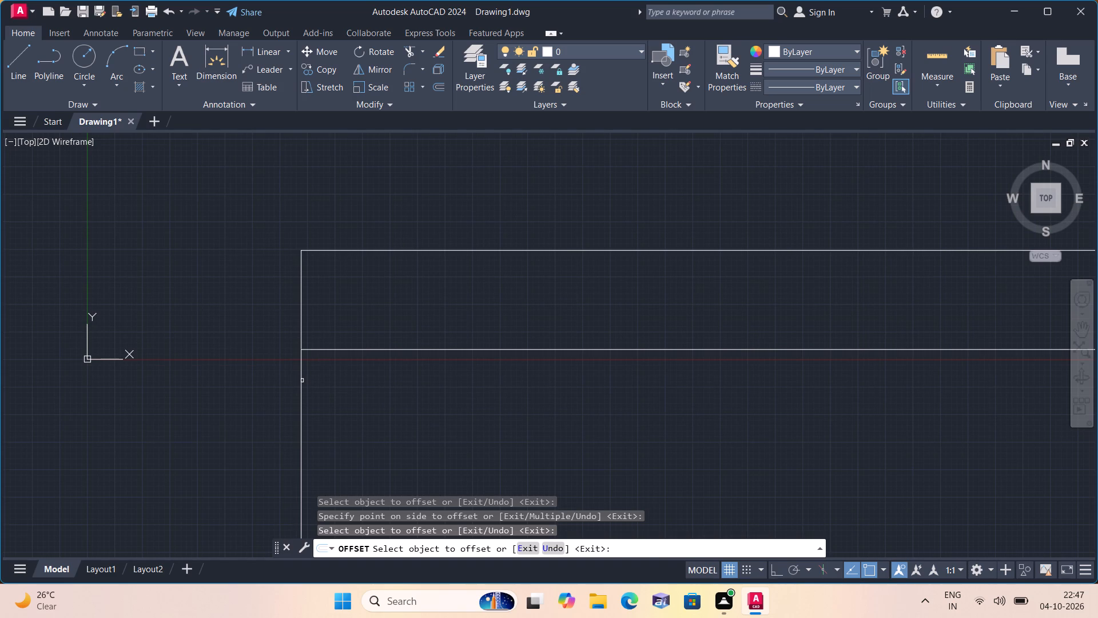
{"action": "left_click", "coordinate": [389, 394]}
{"action": "middle_click_drag", "start_coordinate": [462, 398], "coordinate": [343, 299]}
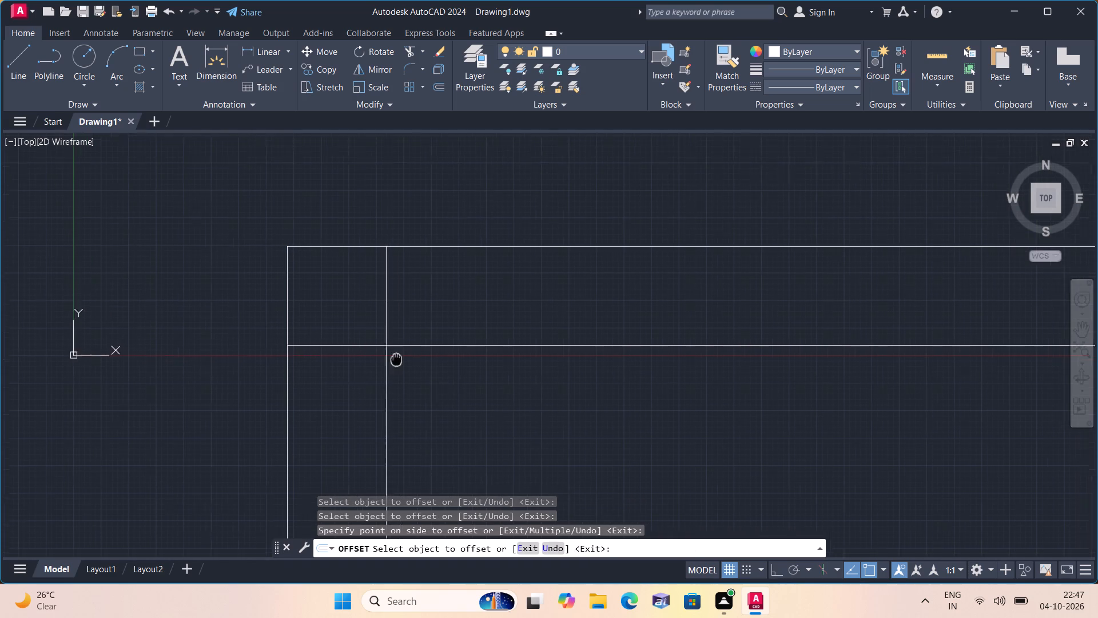
{"action": "middle_click_drag", "start_coordinate": [343, 299], "coordinate": [320, 271]}
{"action": "scroll", "coordinate": [327, 291], "scroll_direction": "down", "scroll_amount": 1}
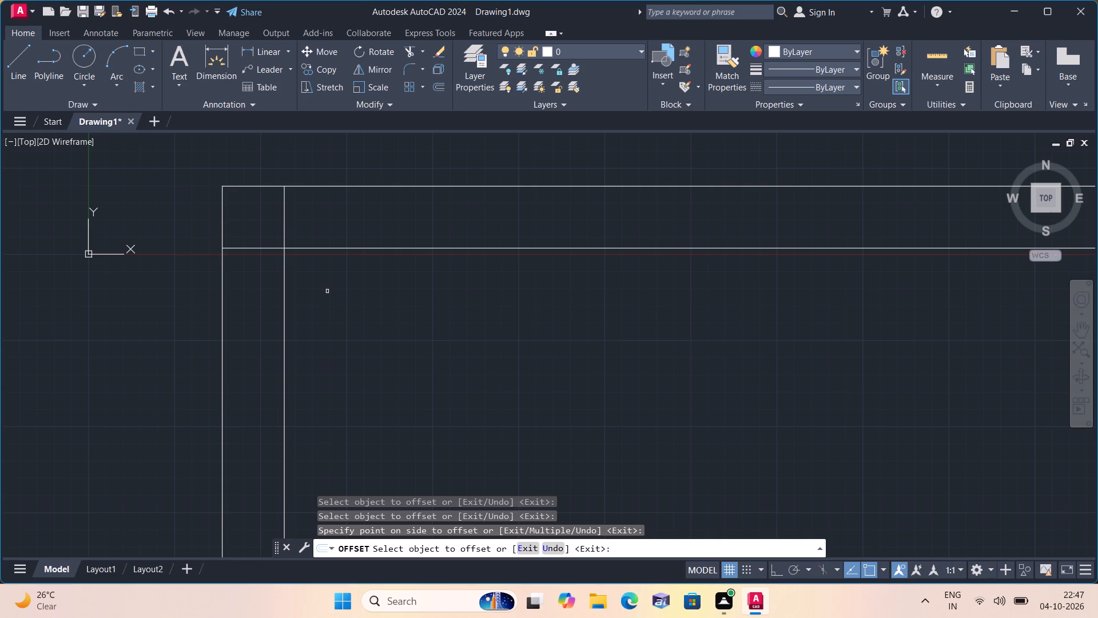
{"action": "key", "text": "space"}
Offset the left wall's inner vertical line 11' to the right.
{"action": "key", "text": "space"}
{"action": "type", "text": "11"}
{"action": "type", "text": "'"}
{"action": "key", "text": "space"}
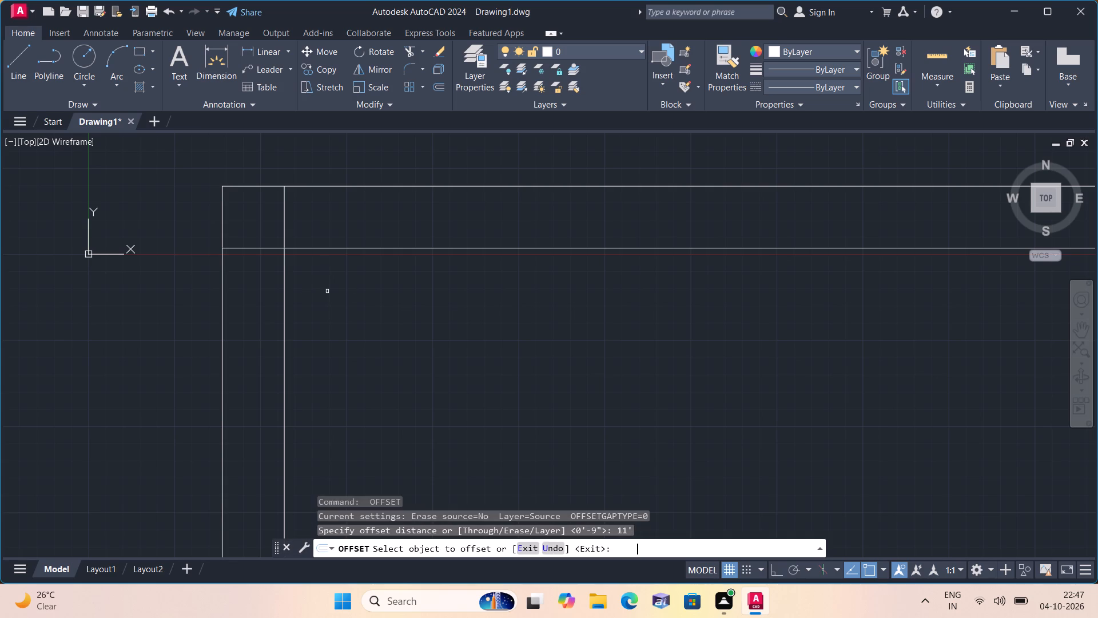
{"action": "left_click", "coordinate": [284, 302]}
{"action": "left_click", "coordinate": [397, 302]}
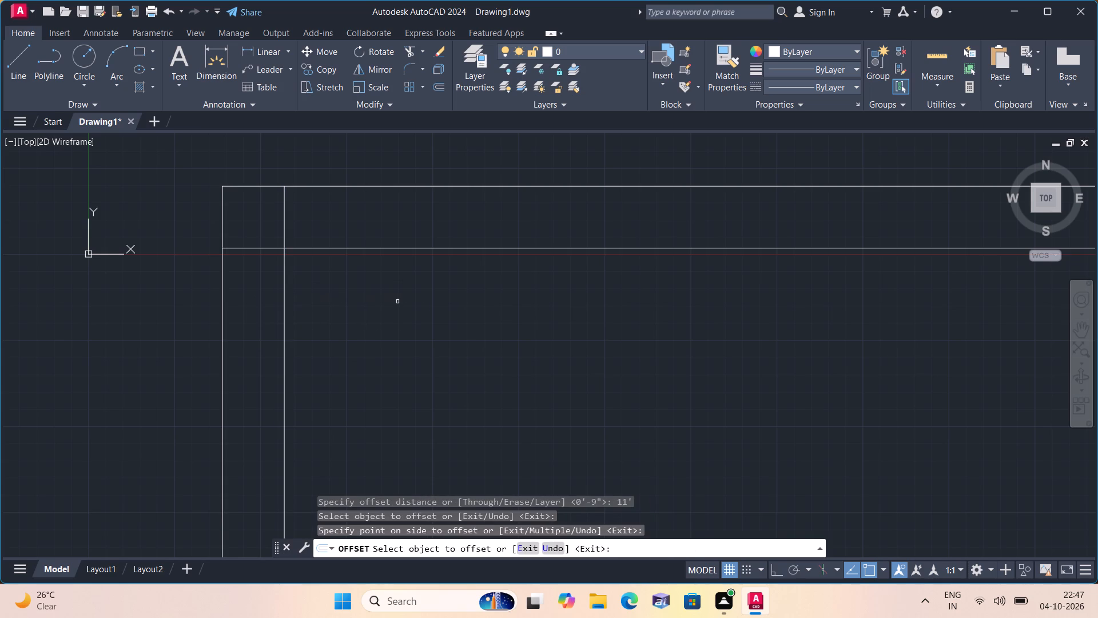
{"action": "scroll", "coordinate": [410, 303], "scroll_direction": "down", "scroll_amount": 3}
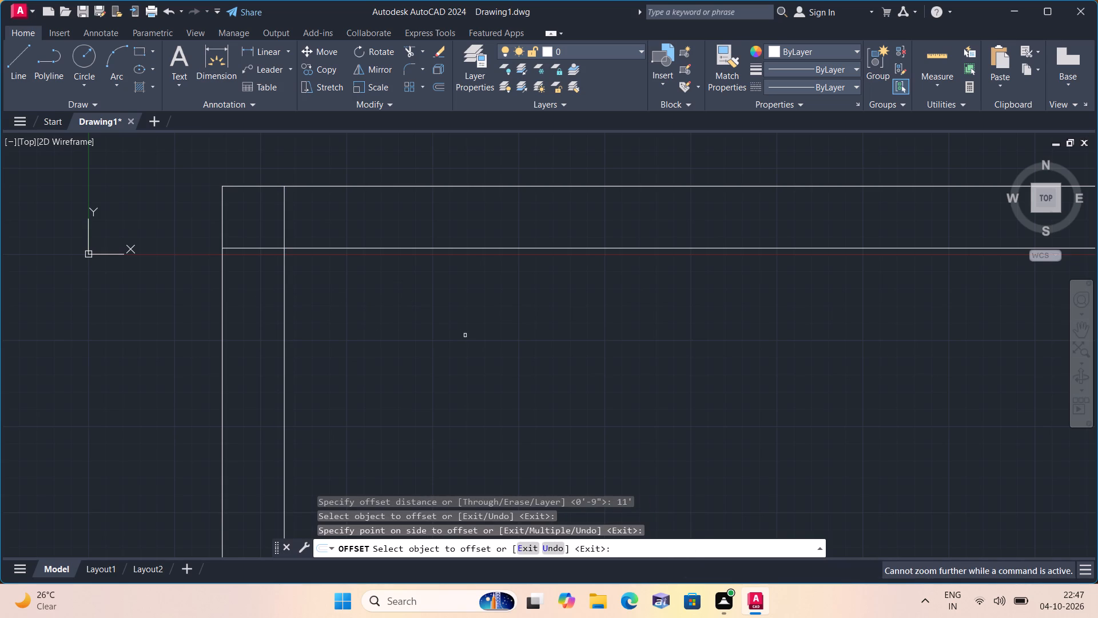
{"action": "key", "text": "Escape"}
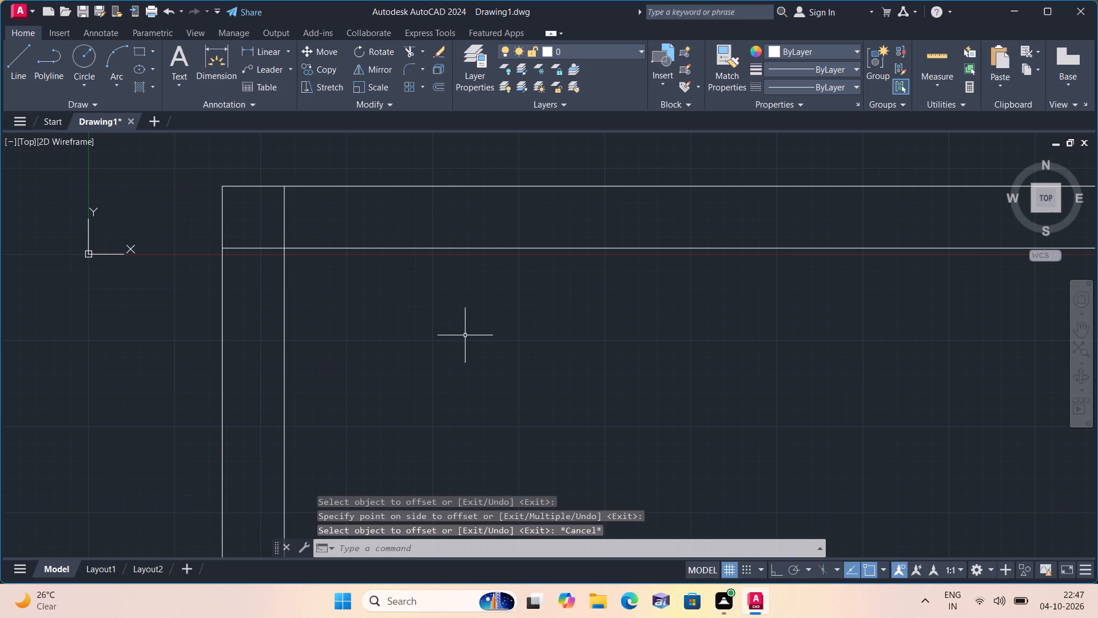
Offset the vertical line at the 11' spacing by 4.5" to the right to form the first interior partition.
{"action": "middle_click_drag", "start_coordinate": [504, 330], "coordinate": [315, 292]}
{"action": "scroll", "coordinate": [472, 330], "scroll_direction": "down", "scroll_amount": 1}
{"action": "scroll", "coordinate": [315, 292], "scroll_direction": "down", "scroll_amount": 2}
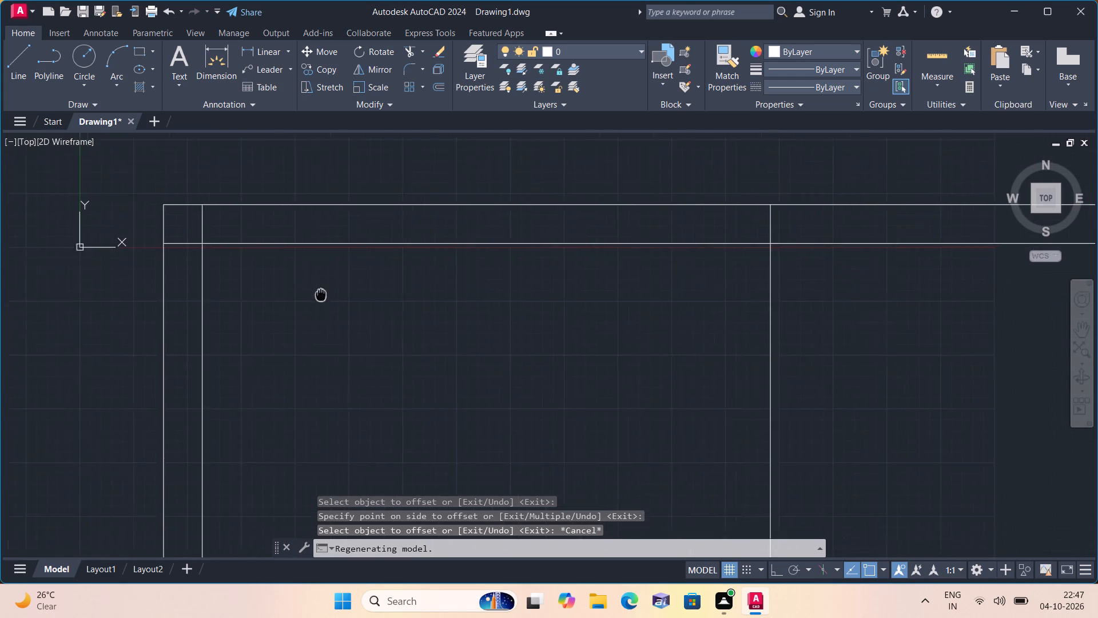
{"action": "middle_click_drag", "start_coordinate": [444, 314], "coordinate": [357, 321]}
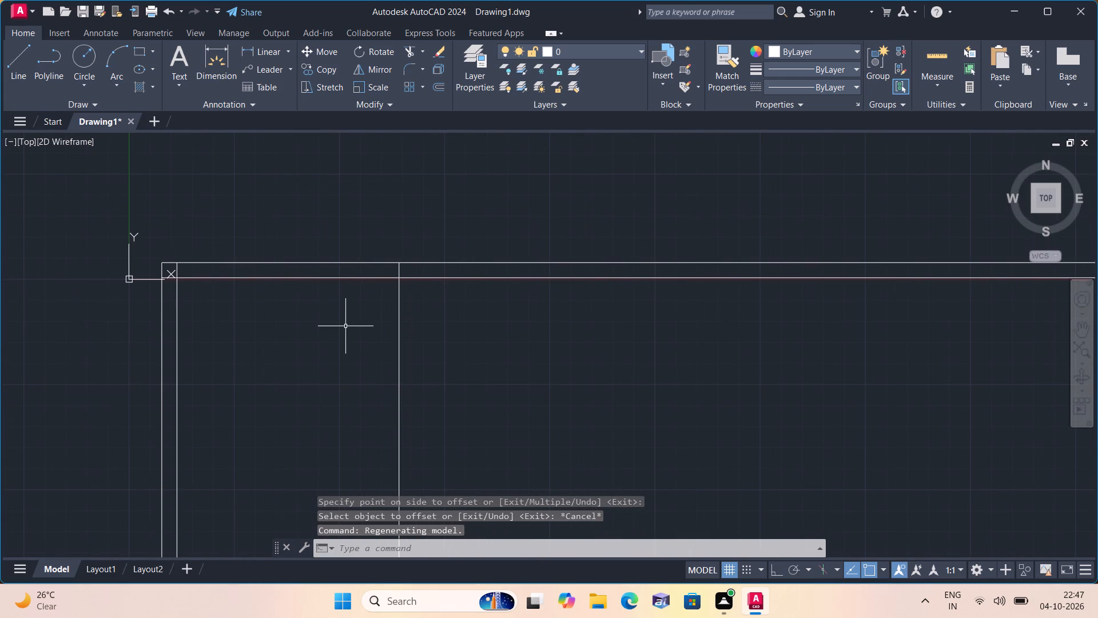
{"action": "key", "text": "space"}
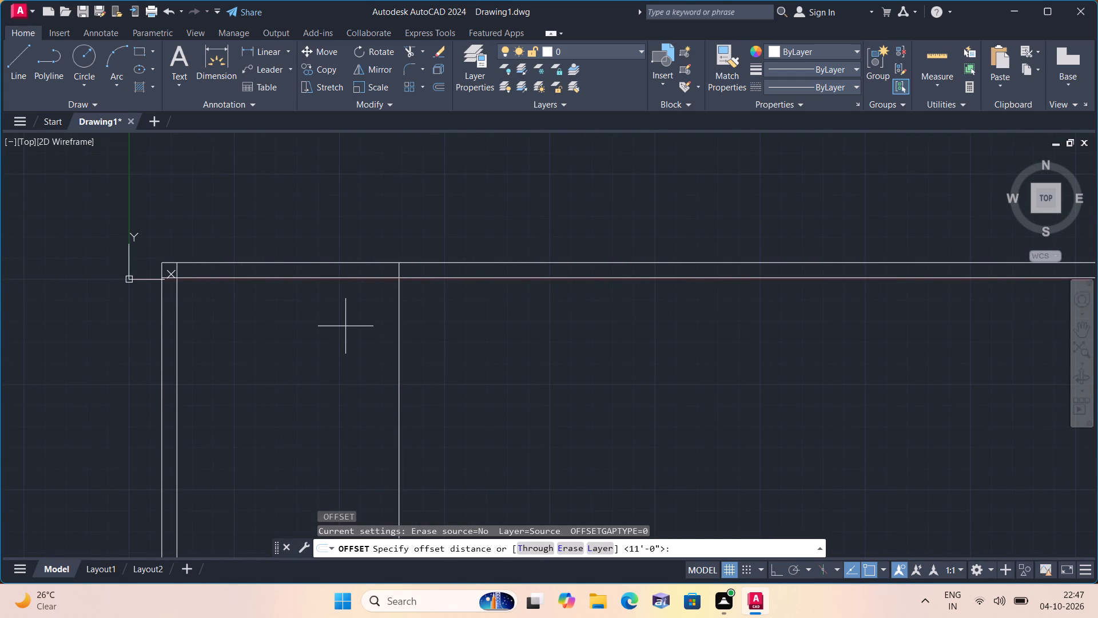
{"action": "type", "text": "4.5\""}
{"action": "key", "text": "space"}
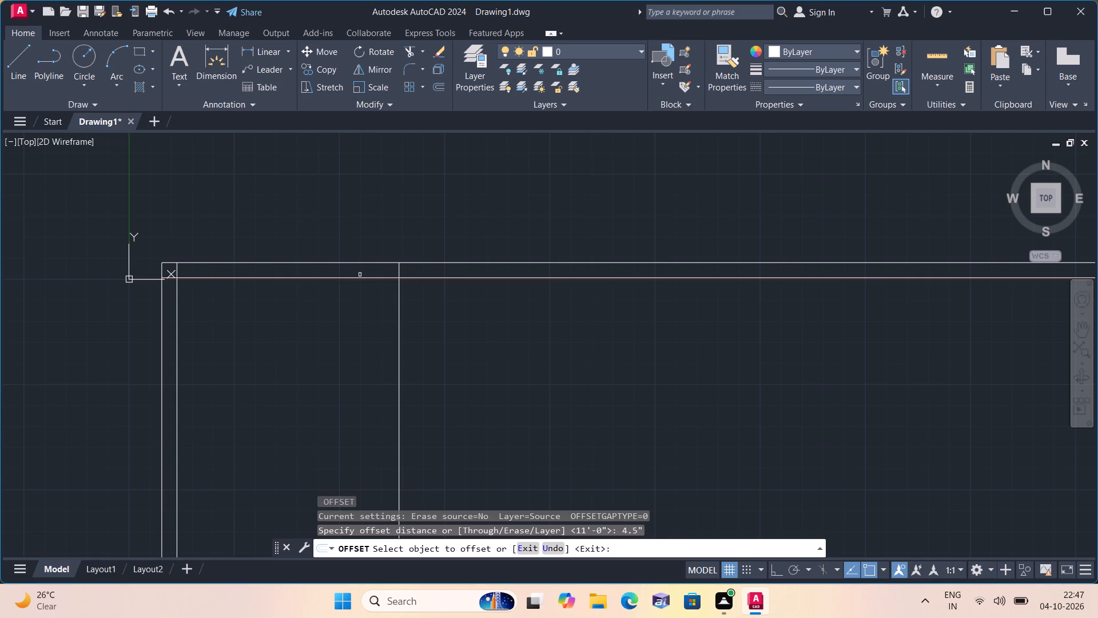
{"action": "left_click", "coordinate": [400, 300]}
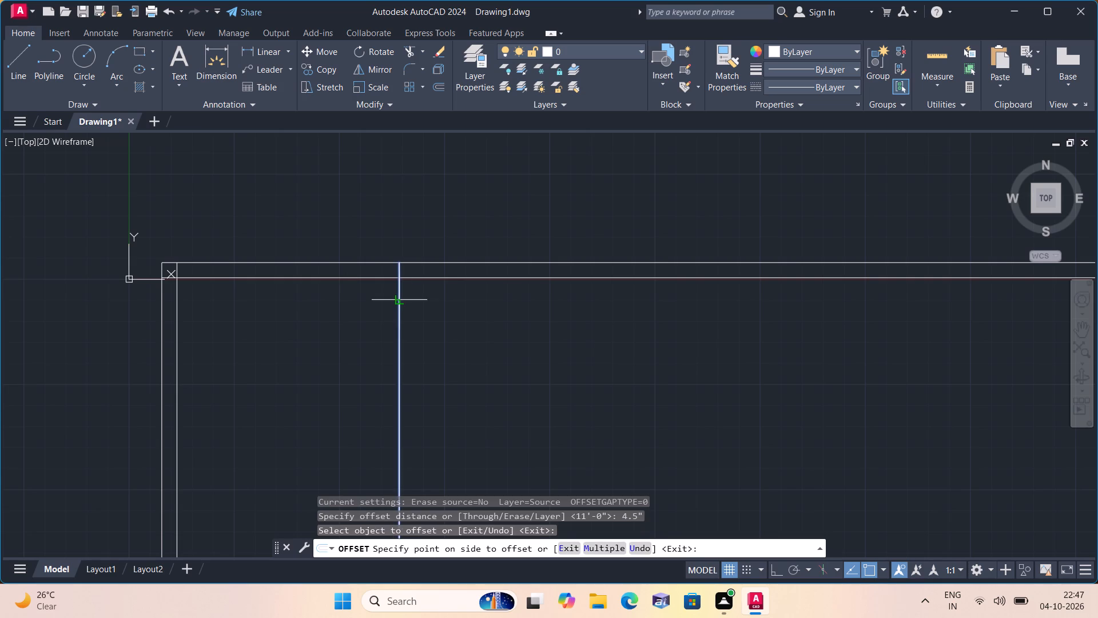
{"action": "left_click", "coordinate": [432, 302]}
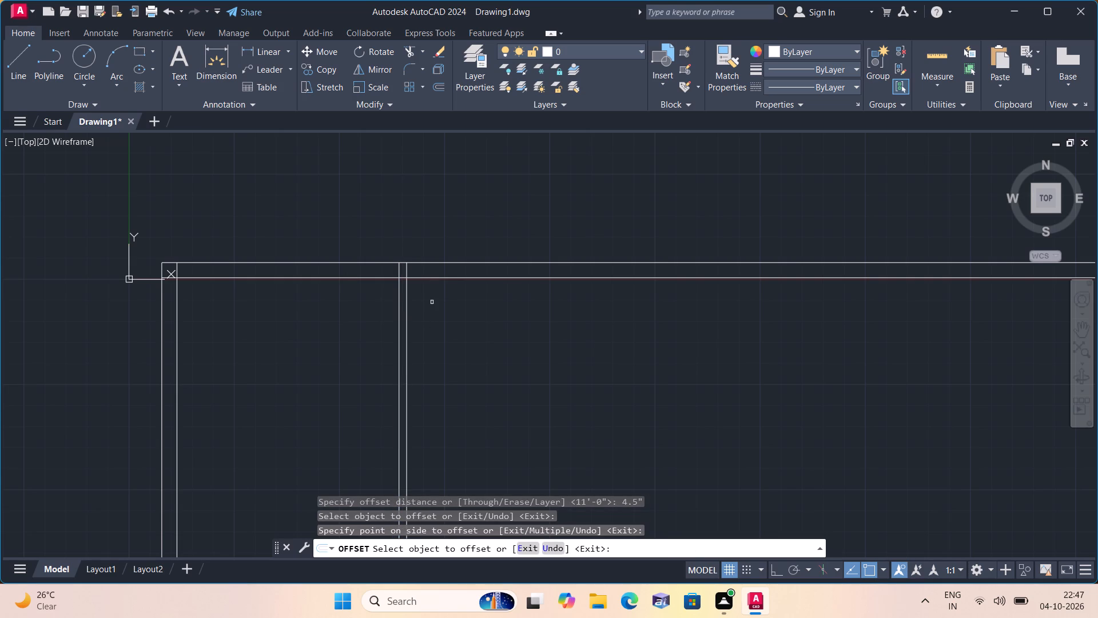
{"action": "key", "text": "space"}
Offset the first partition's right-hand vertical line 5'8" to the right.
{"action": "key", "text": "space"}
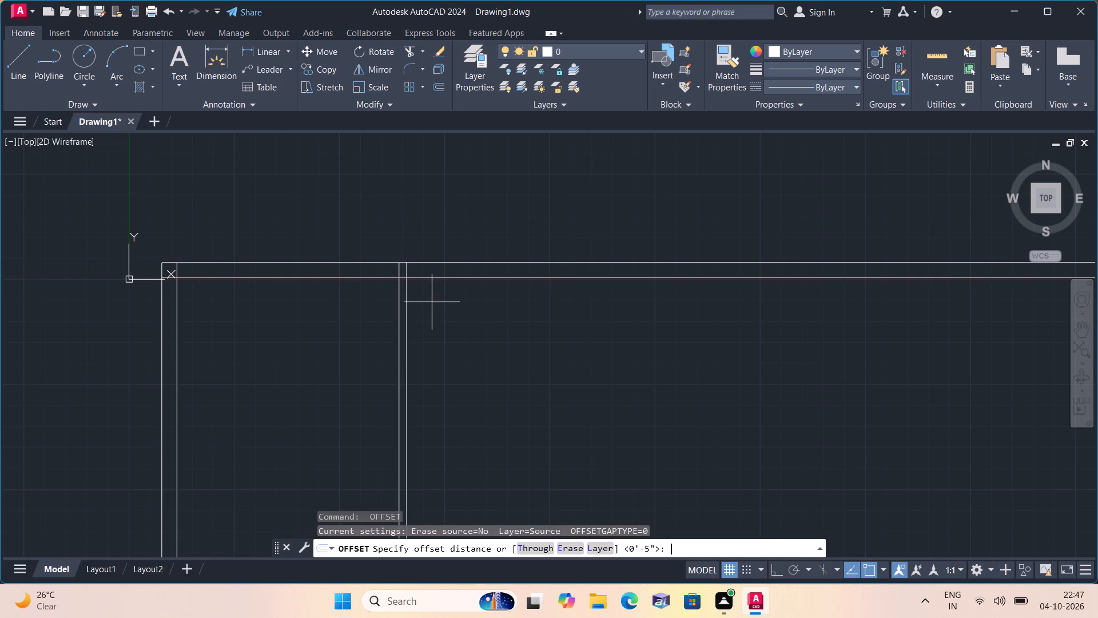
{"action": "type", "text": "5'8"}
{"action": "key", "text": "shift+quotedbl"}
{"action": "key", "text": "space"}
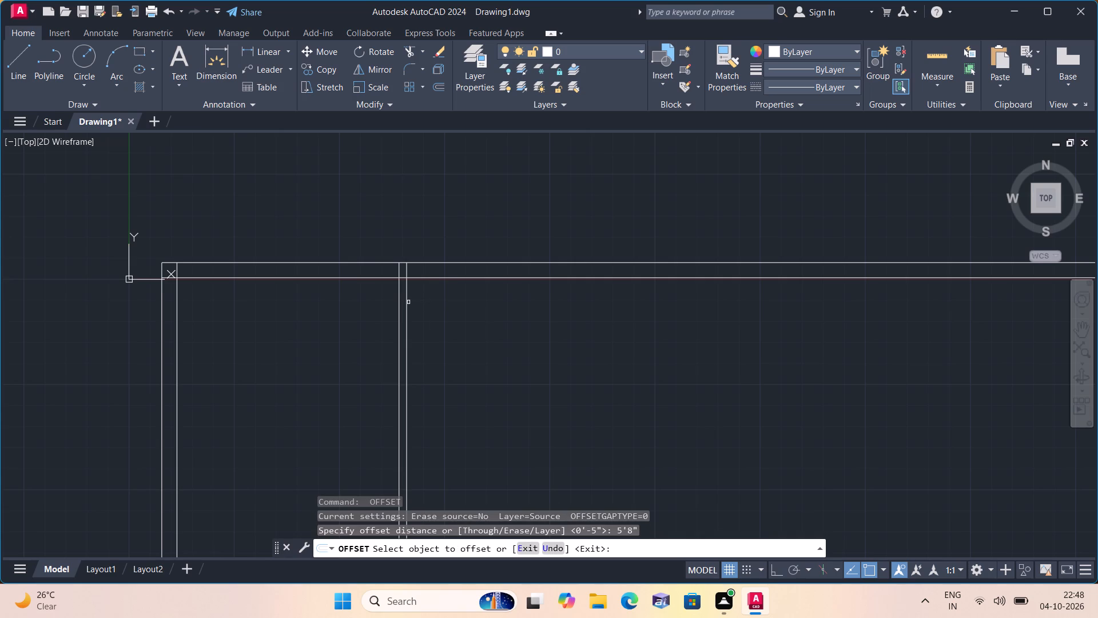
{"action": "left_click", "coordinate": [407, 302]}
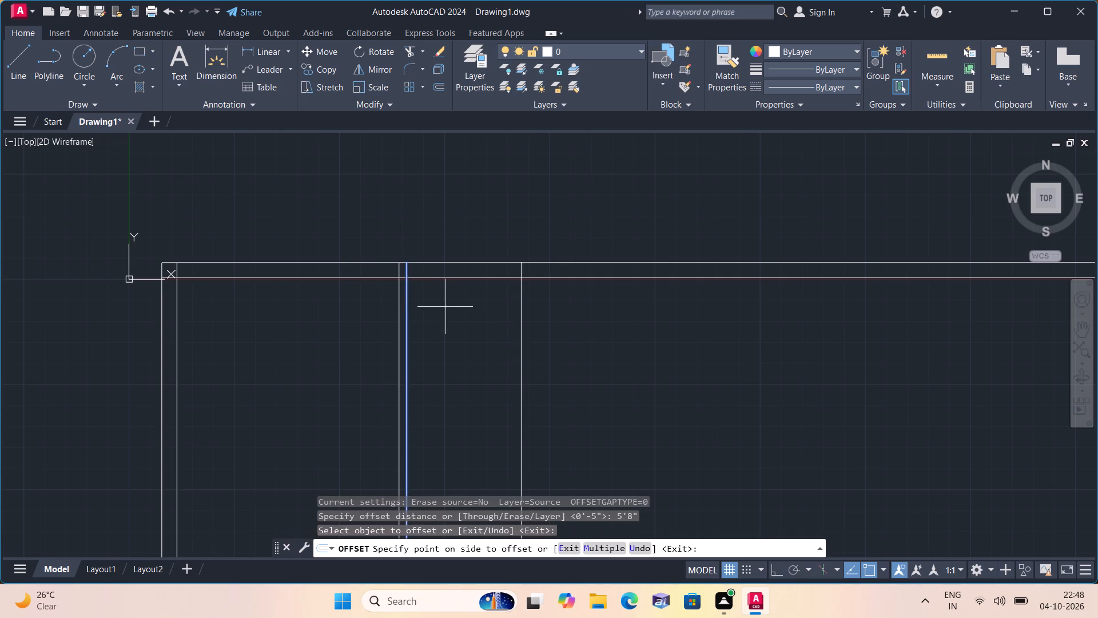
{"action": "left_click", "coordinate": [448, 307]}
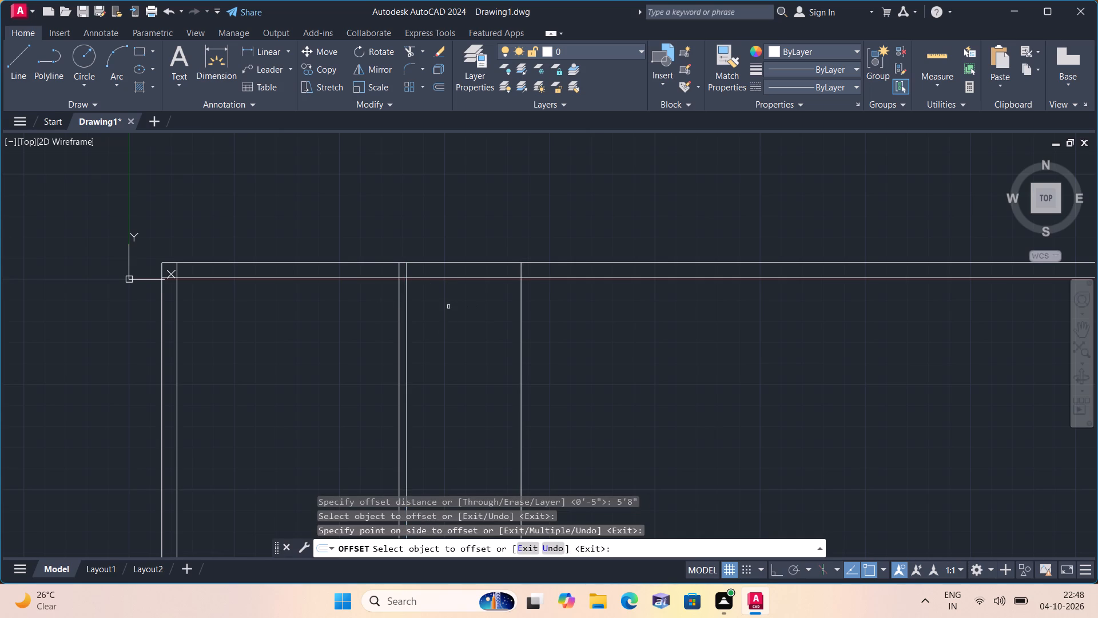
{"action": "key", "text": "space"}
Offset the vertical line at the 5'8" spacing by 4.5" to the right to form the second partition.
{"action": "key", "text": "space"}
{"action": "type", "text": "4.5\""}
{"action": "key", "text": "space"}
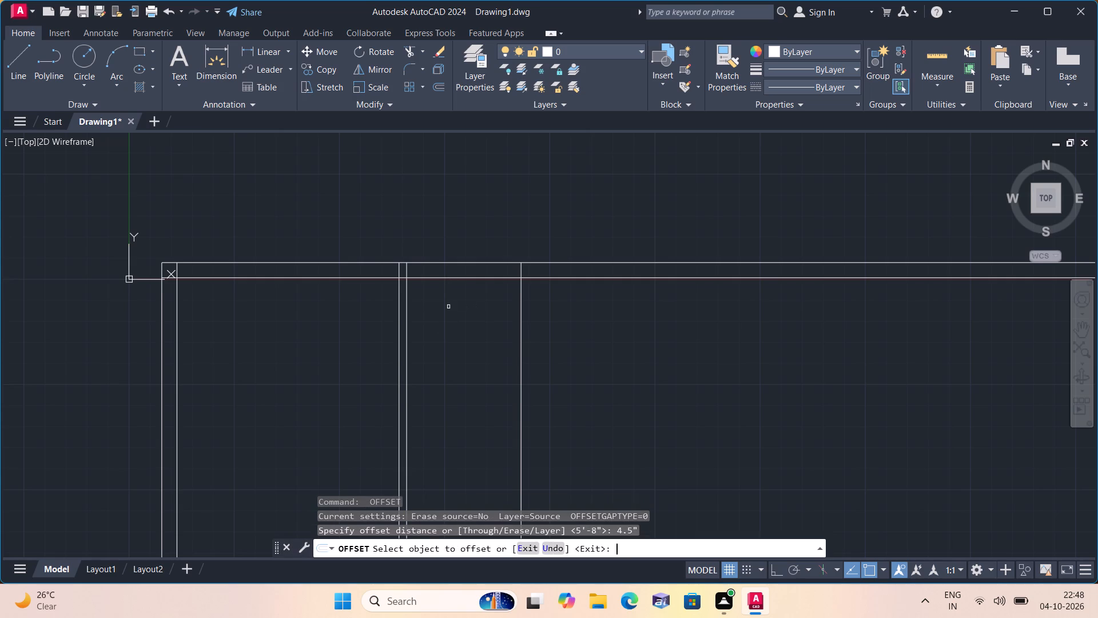
{"action": "left_click", "coordinate": [523, 328]}
{"action": "left_click", "coordinate": [558, 336]}
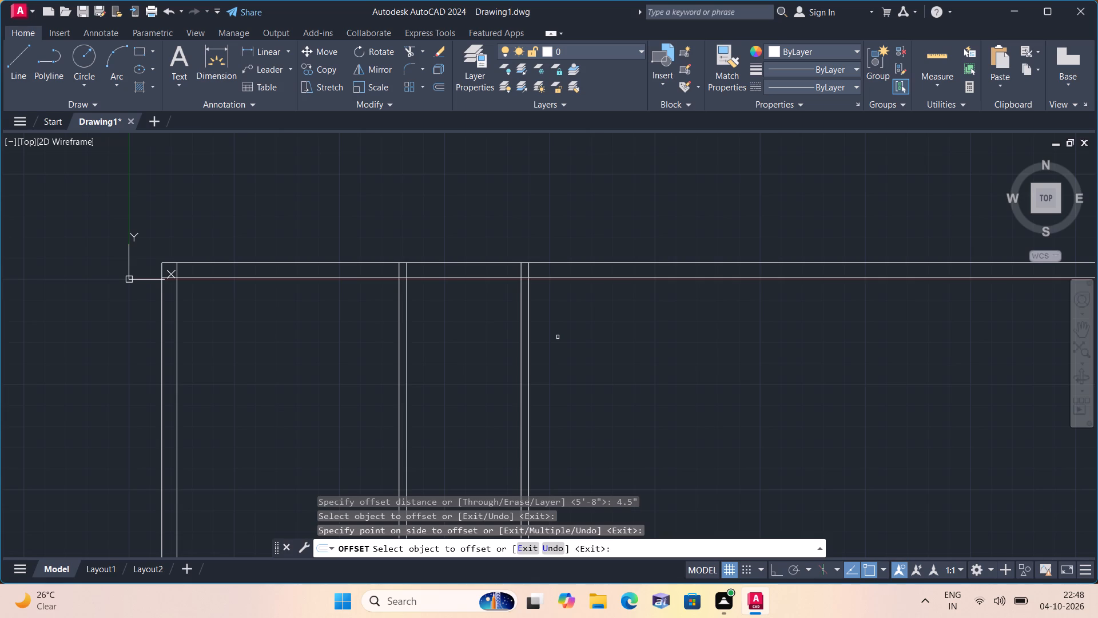
{"action": "key", "text": "space"}
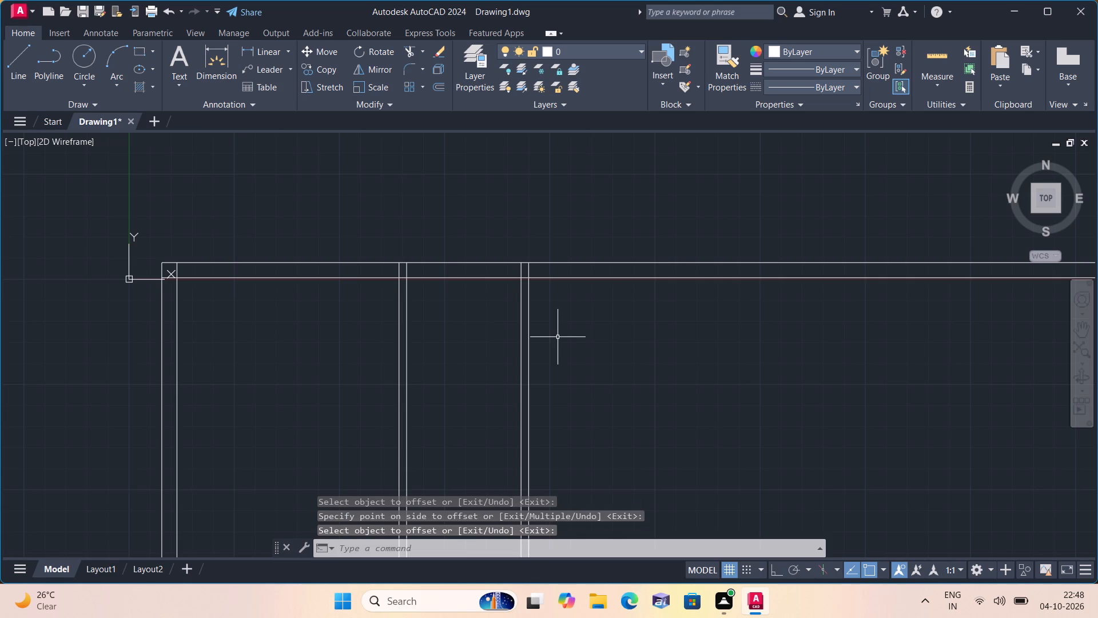
Offset the second partition's right-hand vertical line 11' to the right.
{"action": "key", "text": "space"}
{"action": "type", "text": "11'"}
{"action": "key", "text": "space"}
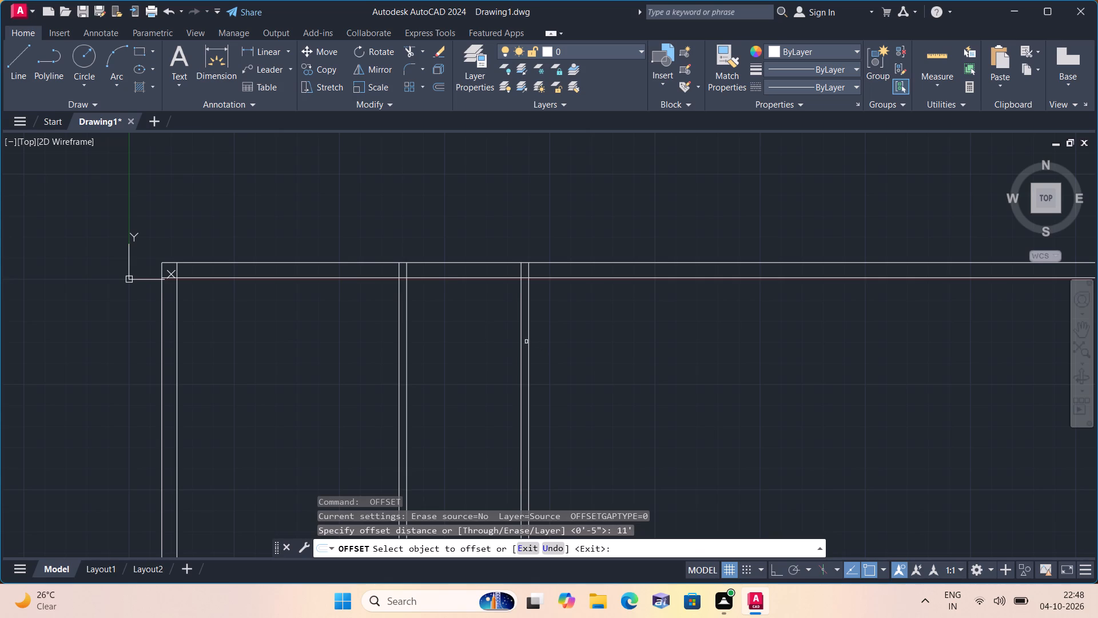
{"action": "left_click", "coordinate": [528, 342]}
{"action": "left_click", "coordinate": [606, 341]}
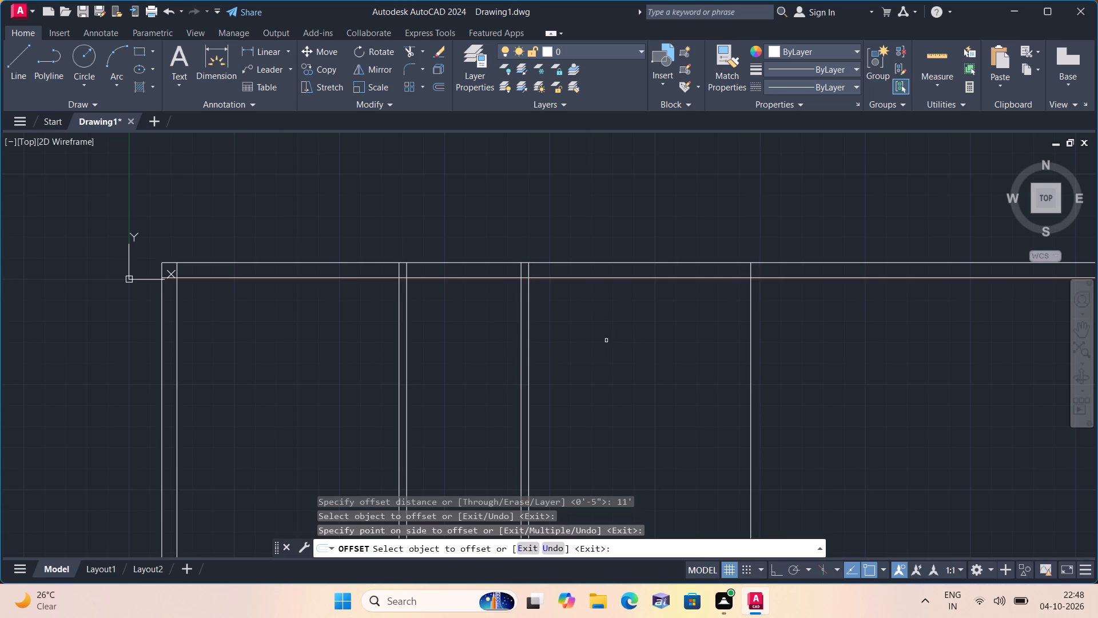
{"action": "key", "text": "space"}
Offset the rightmost vertical line 9" to the right to form the right outer wall.
{"action": "key", "text": "space"}
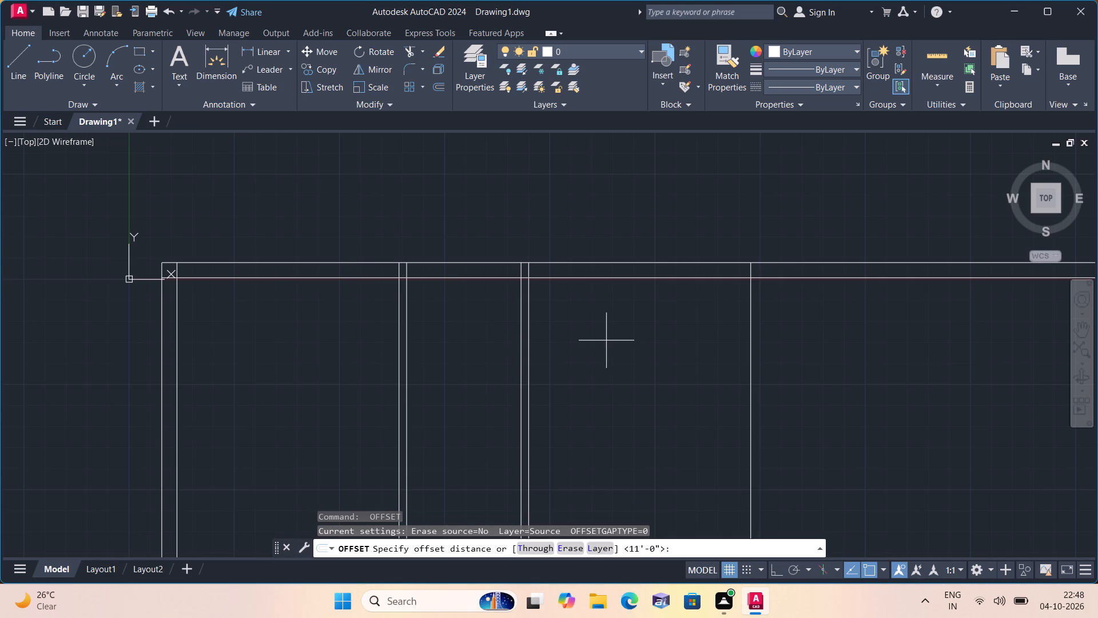
{"action": "type", "text": "9\""}
{"action": "key", "text": "space"}
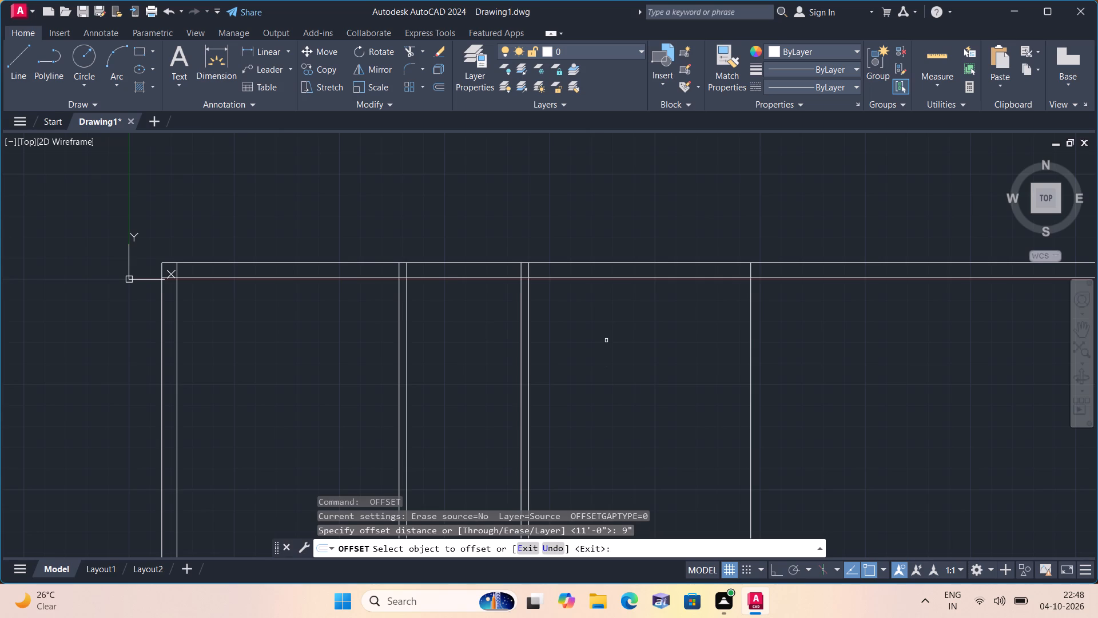
{"action": "left_click", "coordinate": [750, 333]}
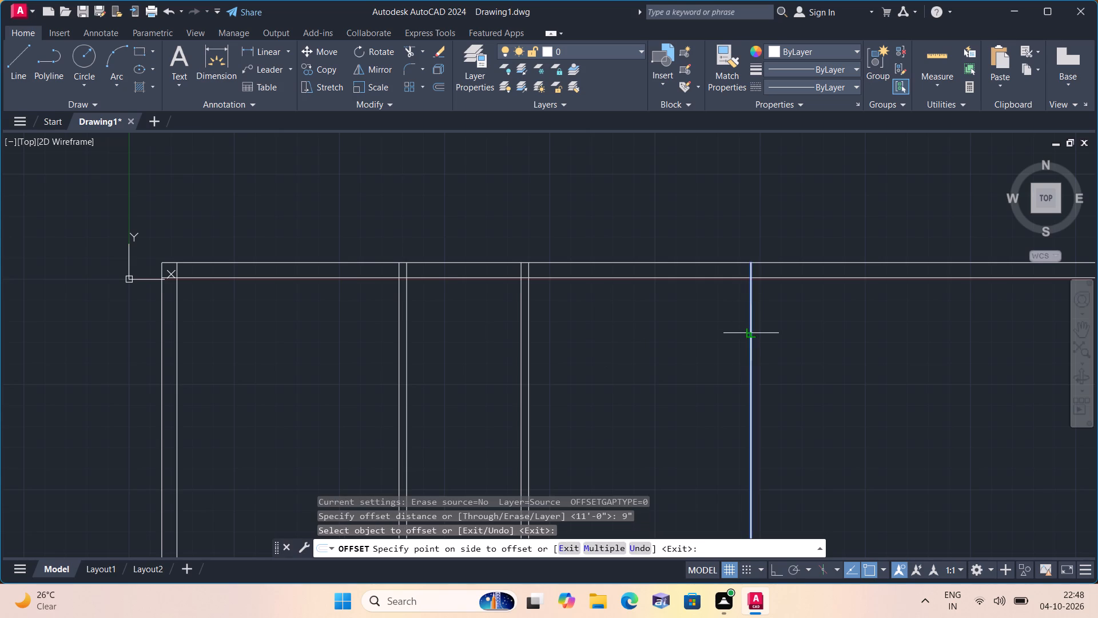
{"action": "left_click", "coordinate": [813, 326]}
{"action": "key", "text": "space"}
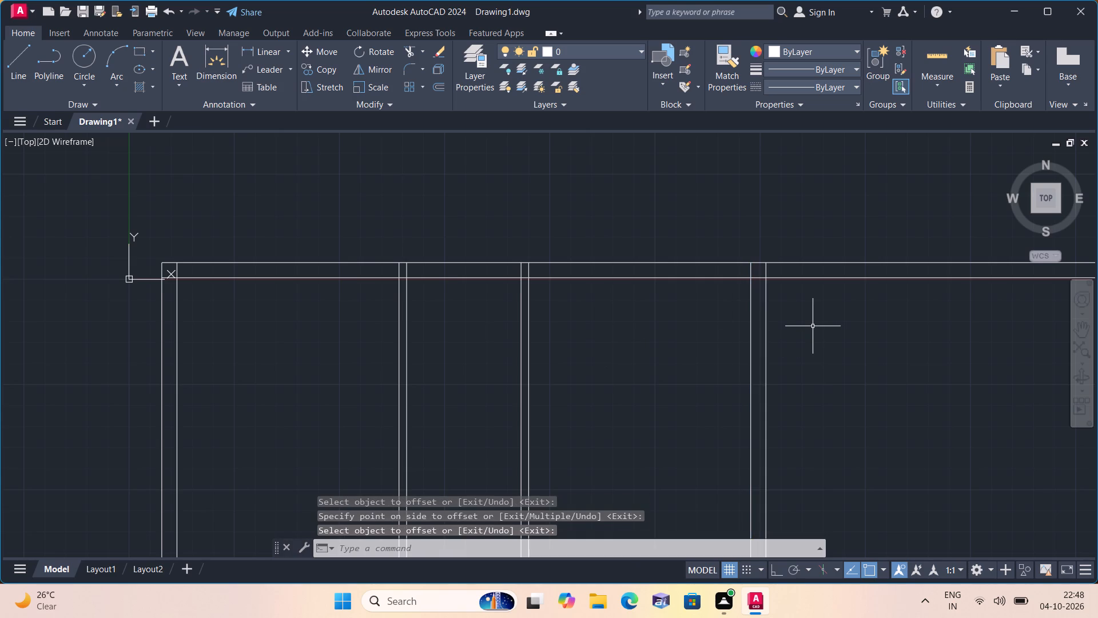
Trim the top wall's two horizontal lines where they extend past the right outer wall.
{"action": "type", "text": "trim"}
{"action": "key", "text": "space"}
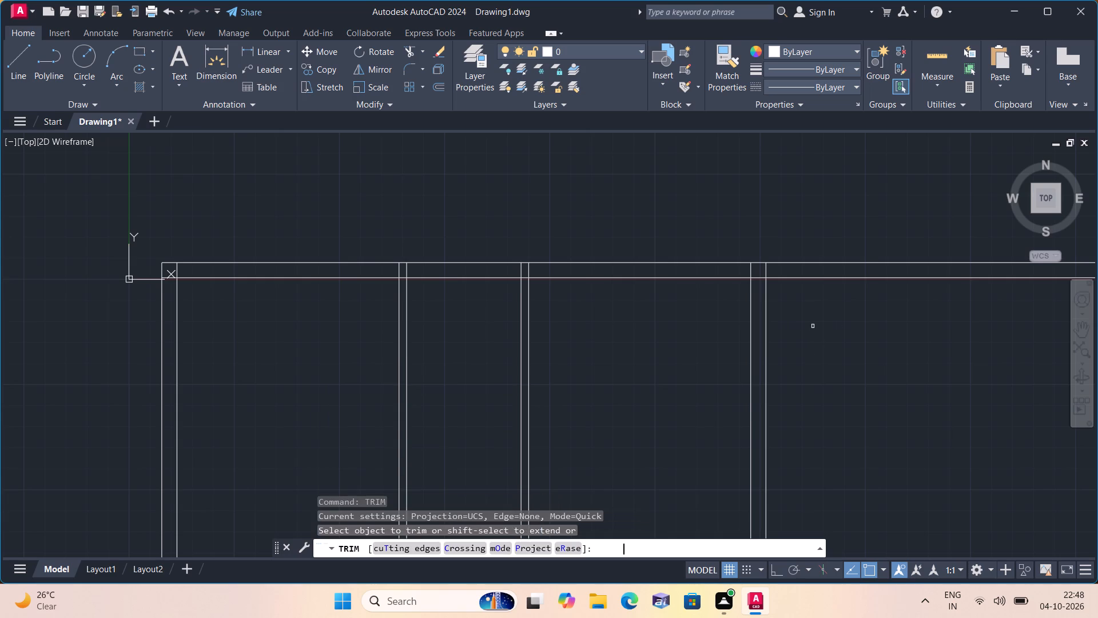
{"action": "left_click_drag", "start_coordinate": [807, 339], "coordinate": [811, 332]}
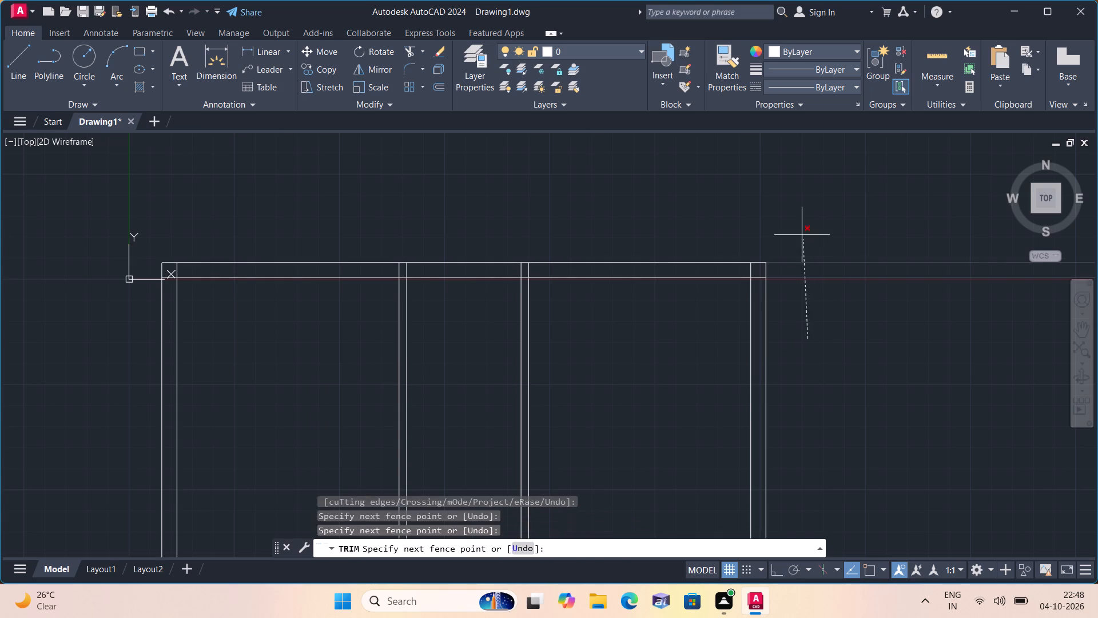
{"action": "left_click", "coordinate": [796, 215]}
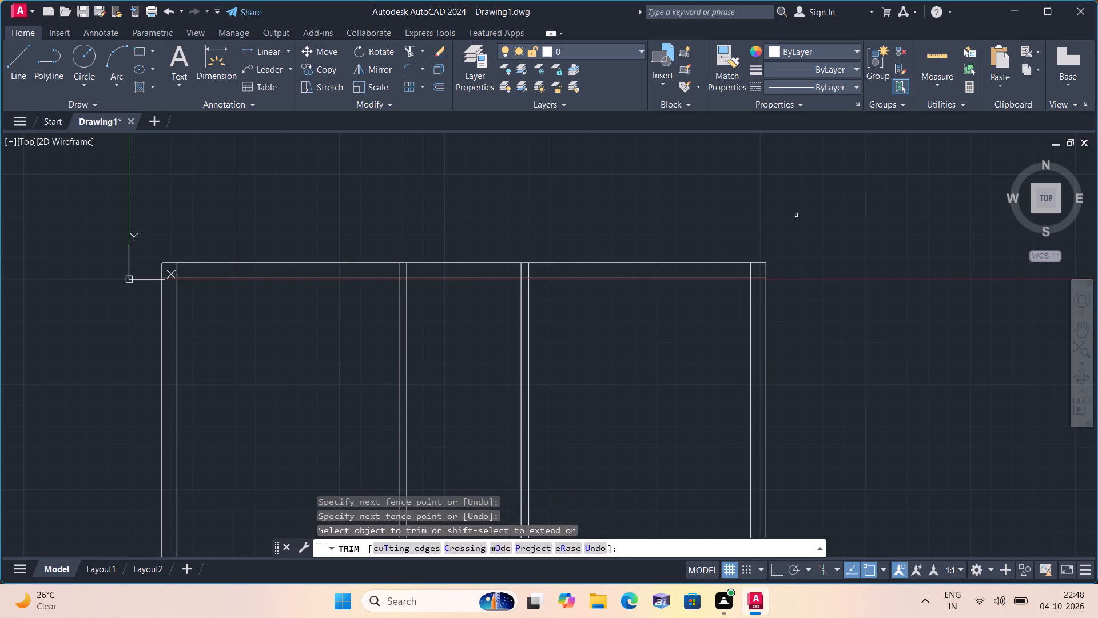
{"action": "key", "text": "space"}
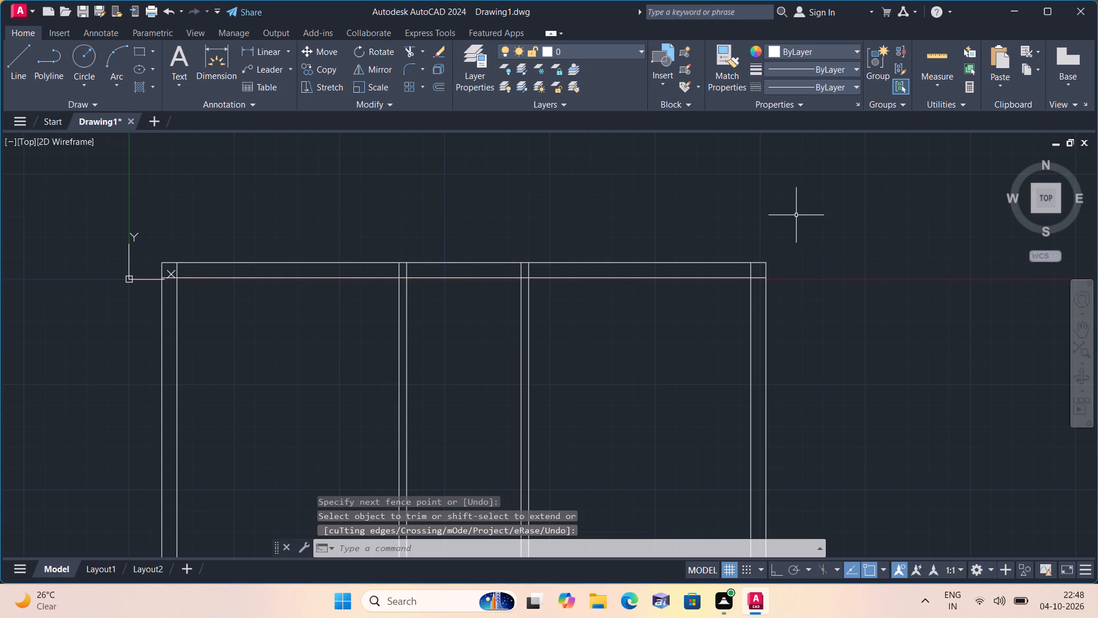
Offset the top wall's inner horizontal line 13' downward.
{"action": "type", "text": "of"}
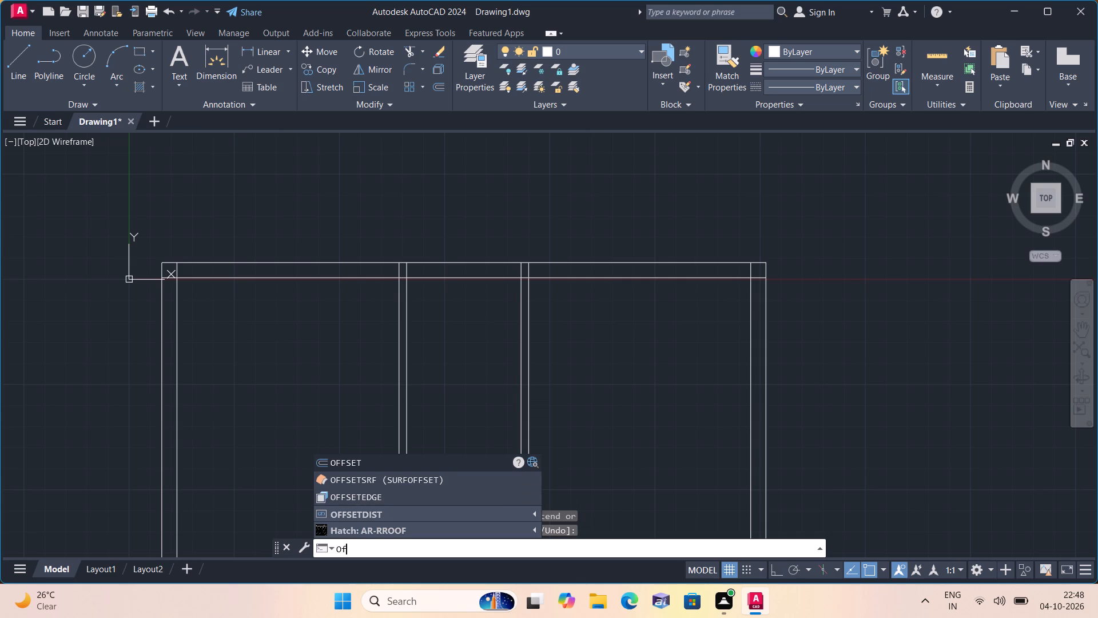
{"action": "key", "text": "space"}
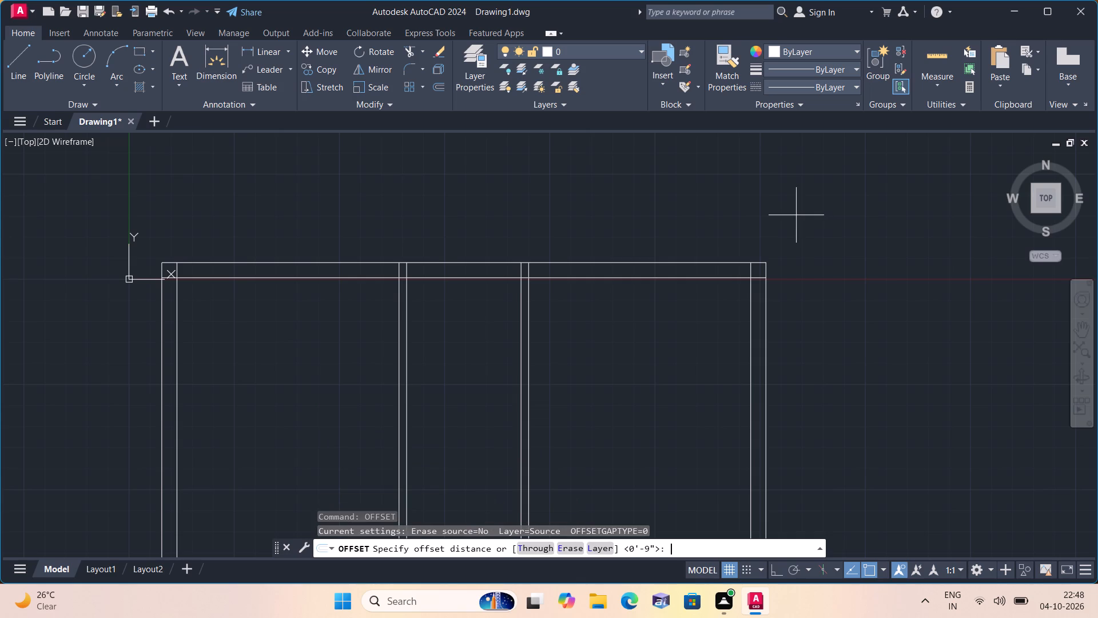
{"action": "type", "text": "13'"}
{"action": "key", "text": "space"}
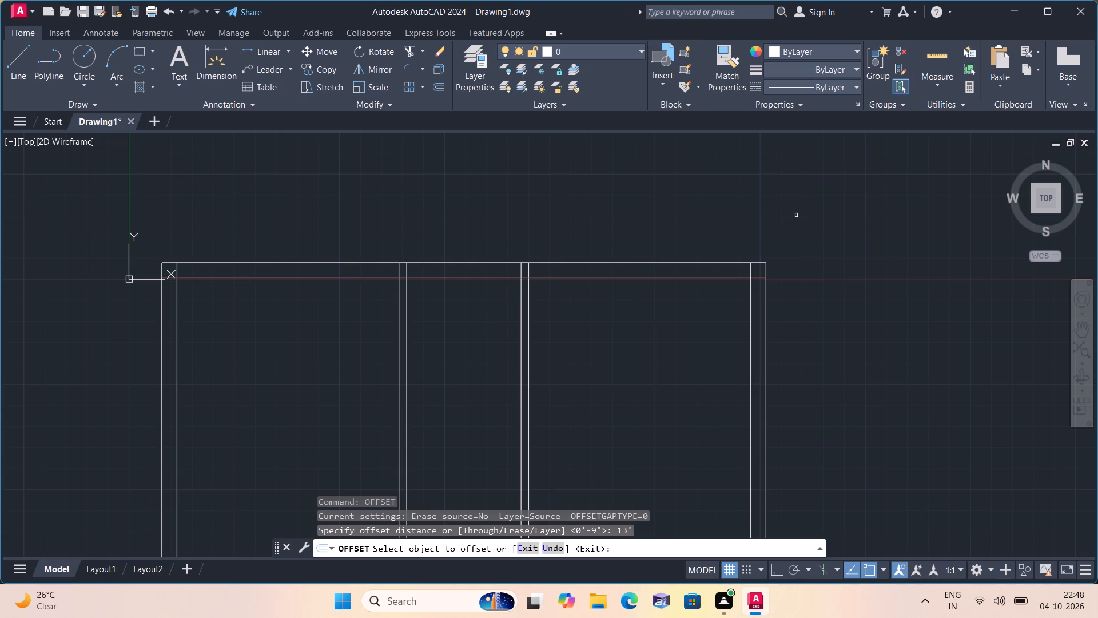
{"action": "left_click", "coordinate": [738, 276]}
{"action": "left_click", "coordinate": [730, 358]}
{"action": "middle_click_drag", "start_coordinate": [714, 351], "coordinate": [706, 196]}
{"action": "scroll", "coordinate": [711, 349], "scroll_direction": "down", "scroll_amount": 1}
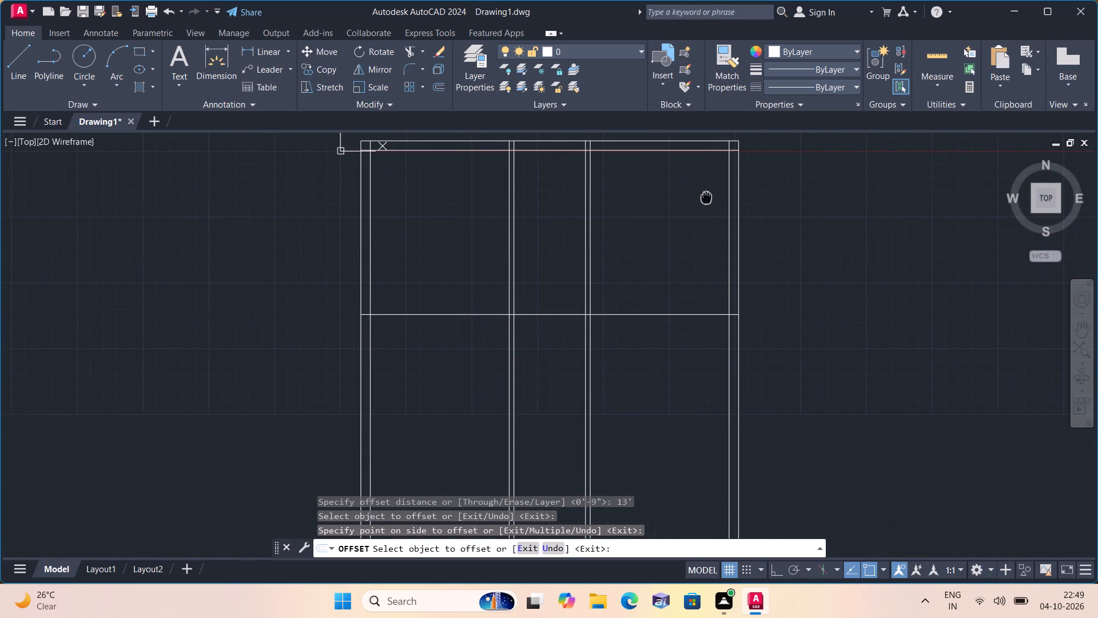
{"action": "key", "text": "space"}
Offset the horizontal line at the 13' spacing by 4.5" downward to form the horizontal partition wall.
{"action": "key", "text": "space"}
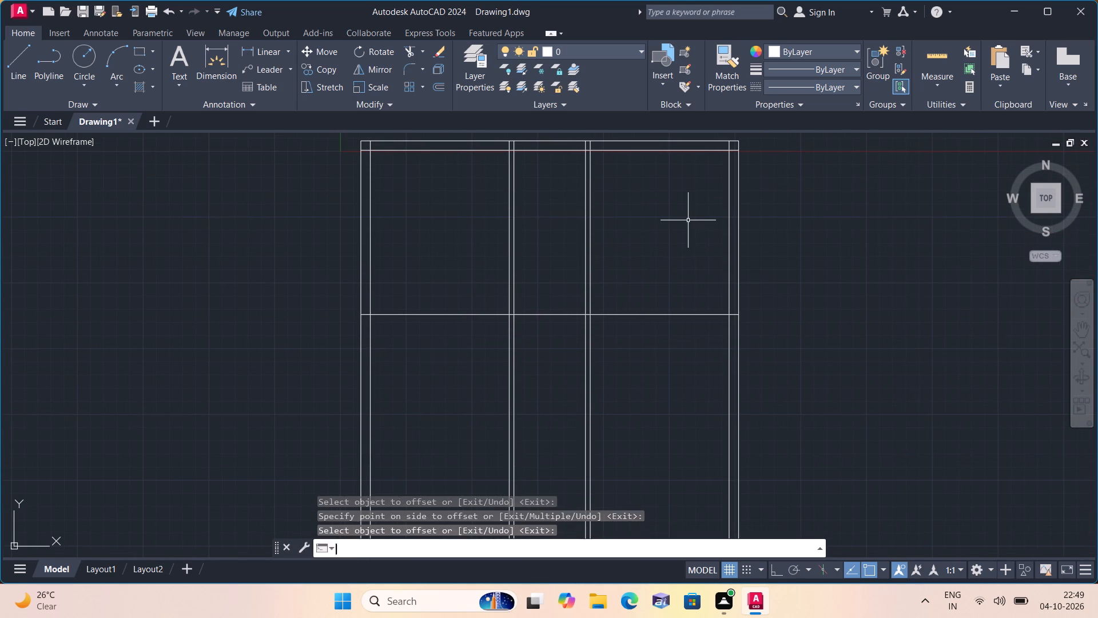
{"action": "type", "text": "4.5\""}
{"action": "key", "text": "space"}
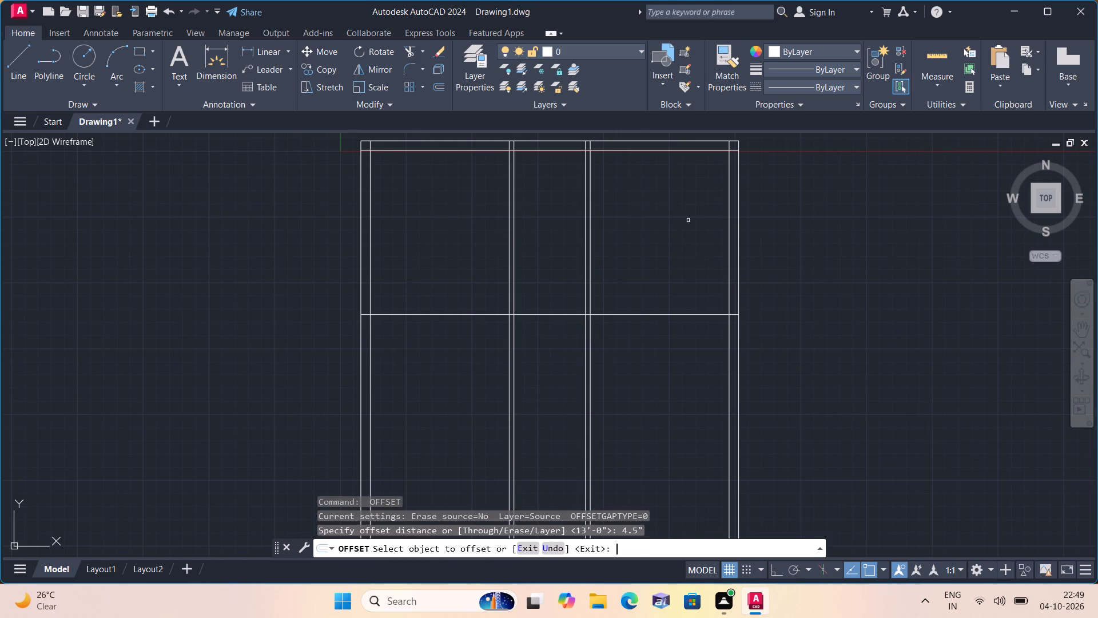
{"action": "left_click", "coordinate": [674, 312]}
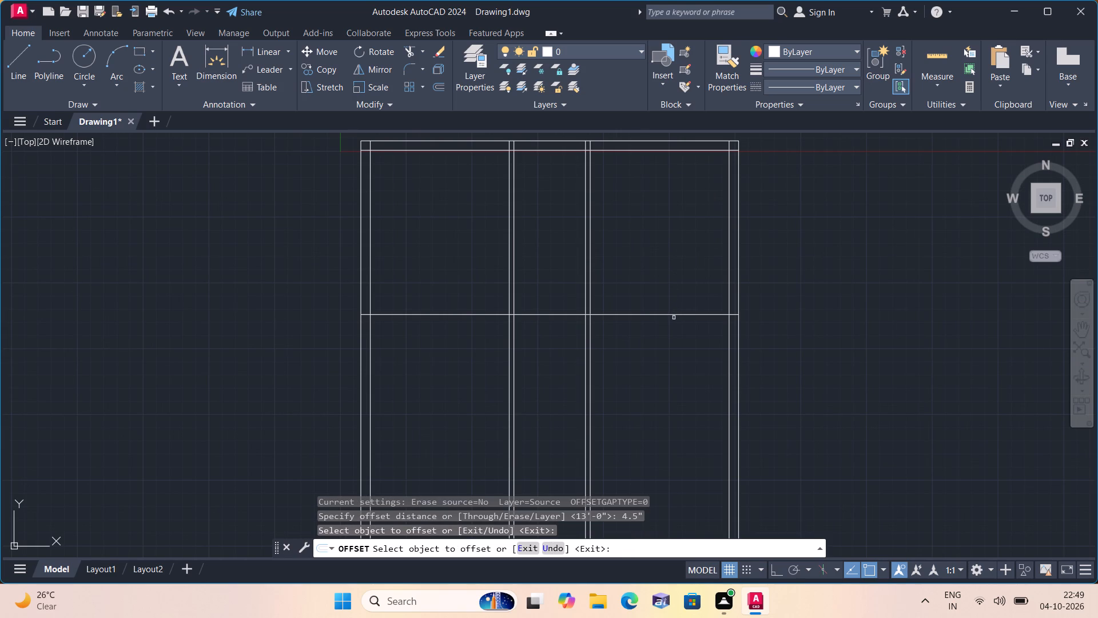
{"action": "left_click", "coordinate": [673, 315]}
{"action": "left_click", "coordinate": [672, 340]}
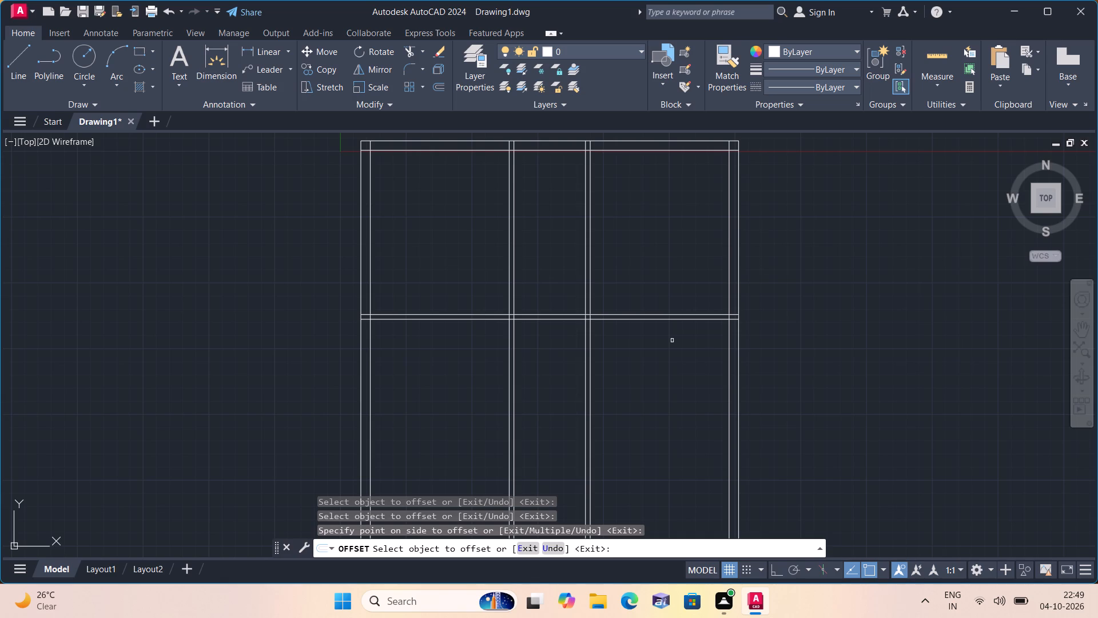
{"action": "key", "text": "Escape"}
Trim both lines of the first vertical partition below the horizontal partition wall.
{"action": "type", "text": "trim"}
{"action": "key", "text": "space"}
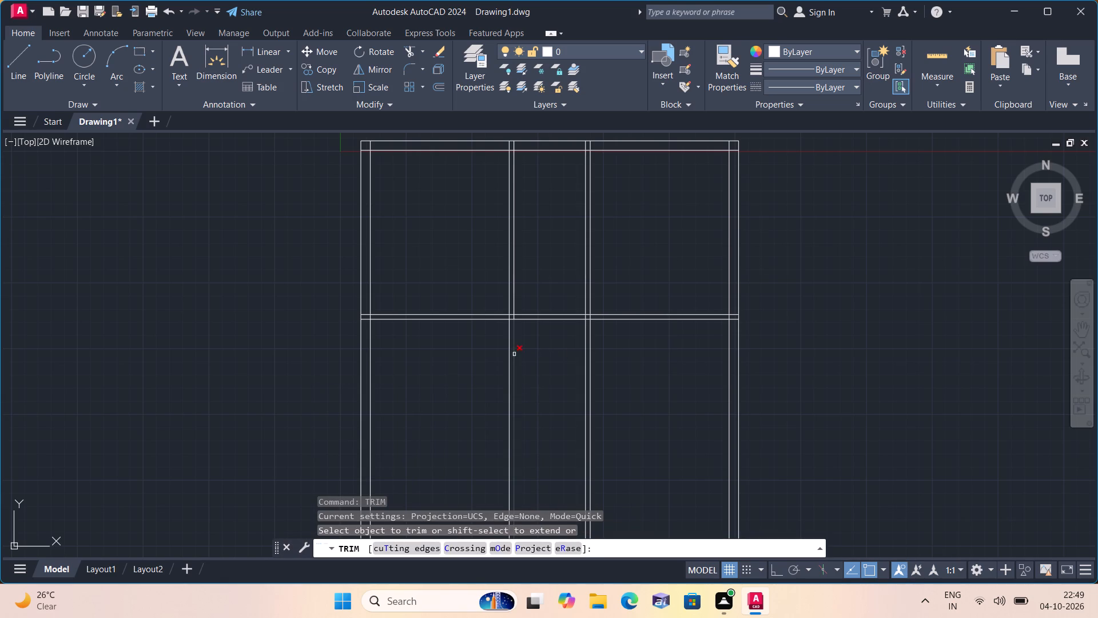
{"action": "left_click", "coordinate": [530, 350]}
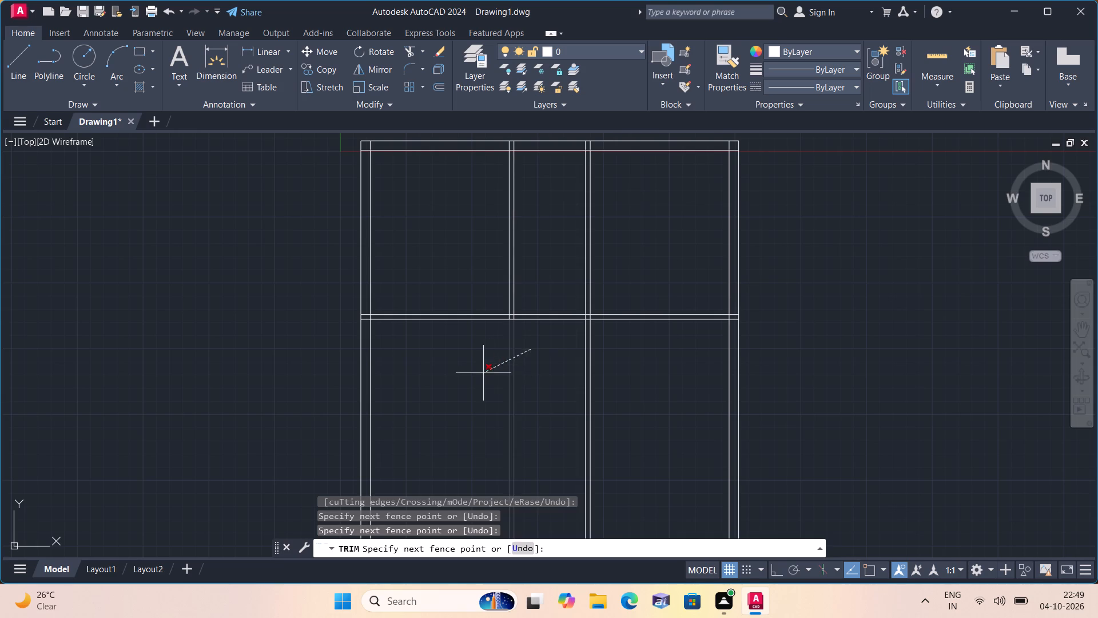
{"action": "left_click", "coordinate": [483, 373]}
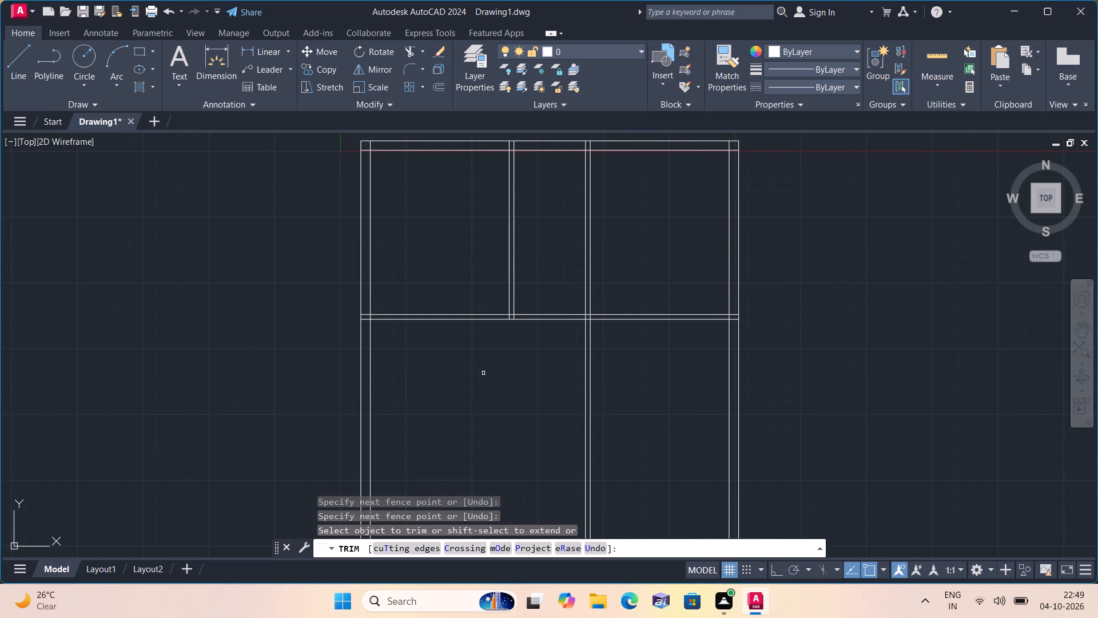
Trim both lines of the horizontal partition wall where they cross the gap between the two vertical partitions.
{"action": "left_click", "coordinate": [543, 295]}
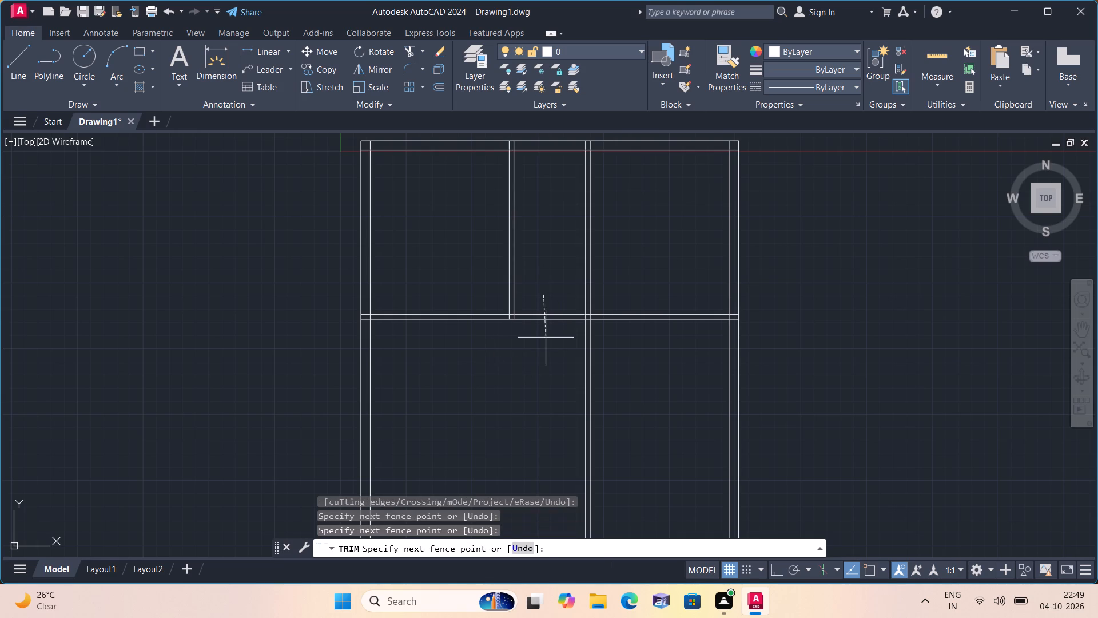
{"action": "left_click", "coordinate": [546, 372]}
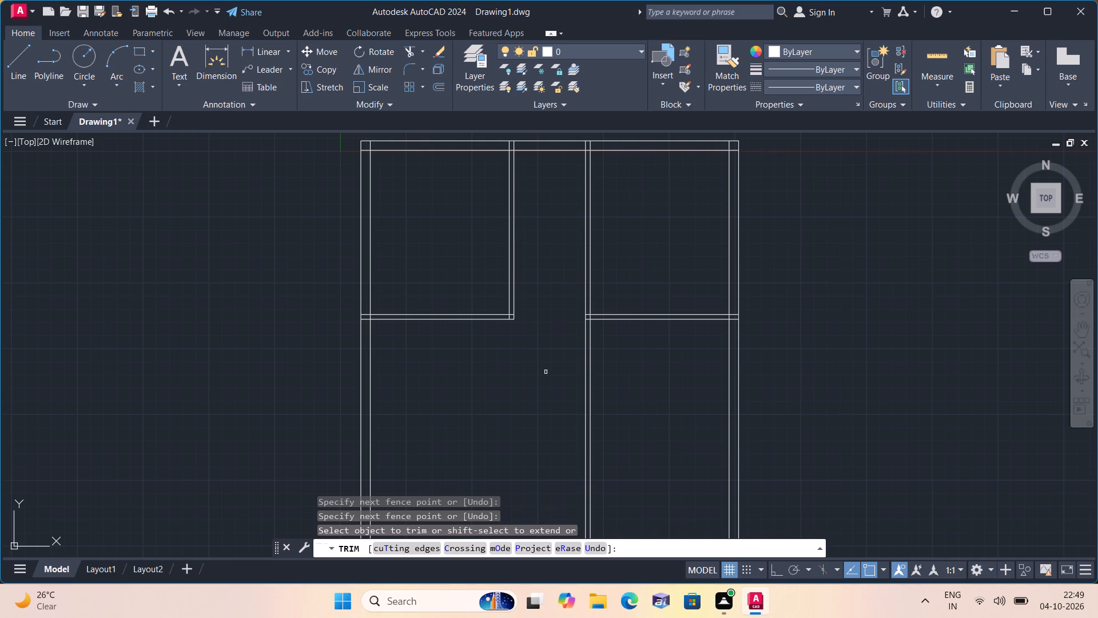
{"action": "key", "text": "space"}
Offset the lower line of the horizontal partition in the right-hand bay 12' downward.
{"action": "type", "text": "off"}
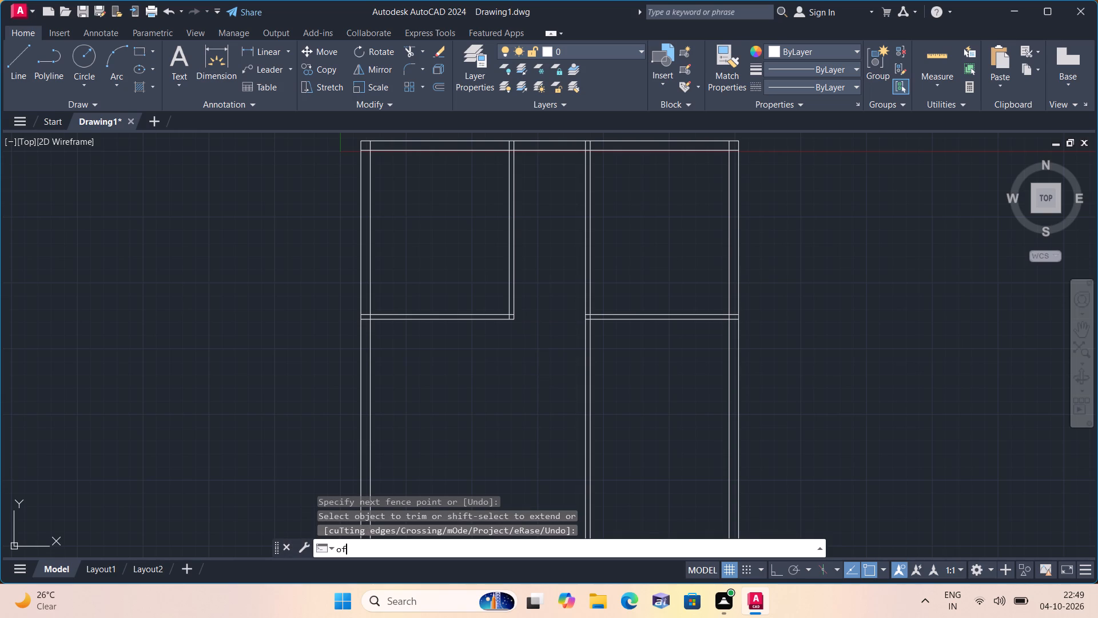
{"action": "key", "text": "space"}
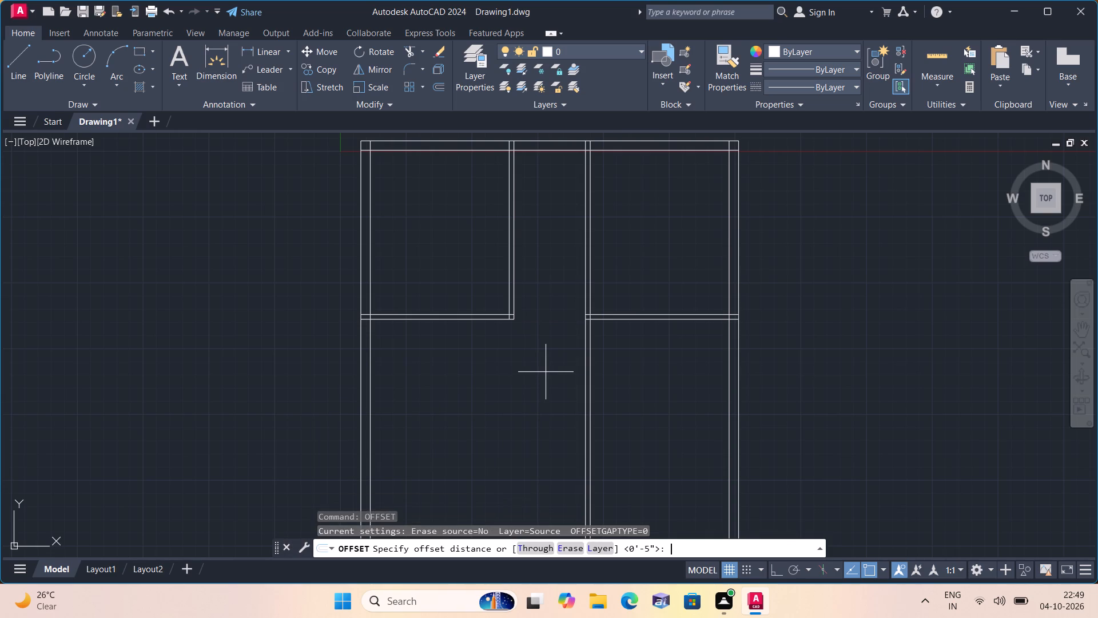
{"action": "type", "text": "12'"}
{"action": "key", "text": "space"}
{"action": "left_click", "coordinate": [639, 320]}
{"action": "left_click", "coordinate": [646, 382]}
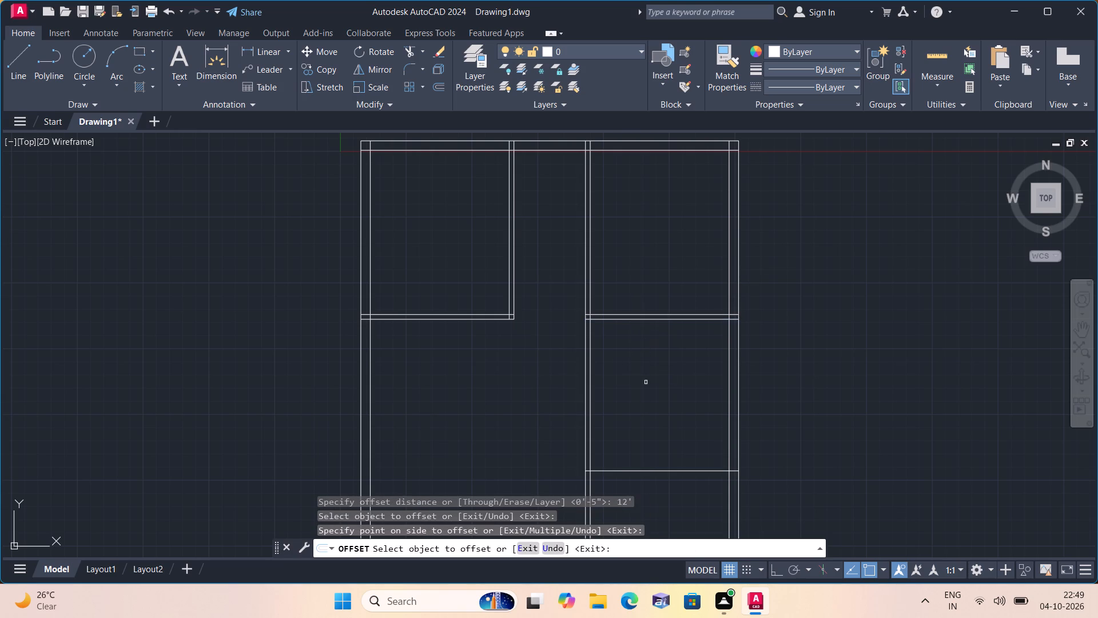
{"action": "key", "text": "space"}
Offset the line at the 12' spacing by 4.5" downward to form the second horizontal partition of the right-hand bay.
{"action": "key", "text": "space"}
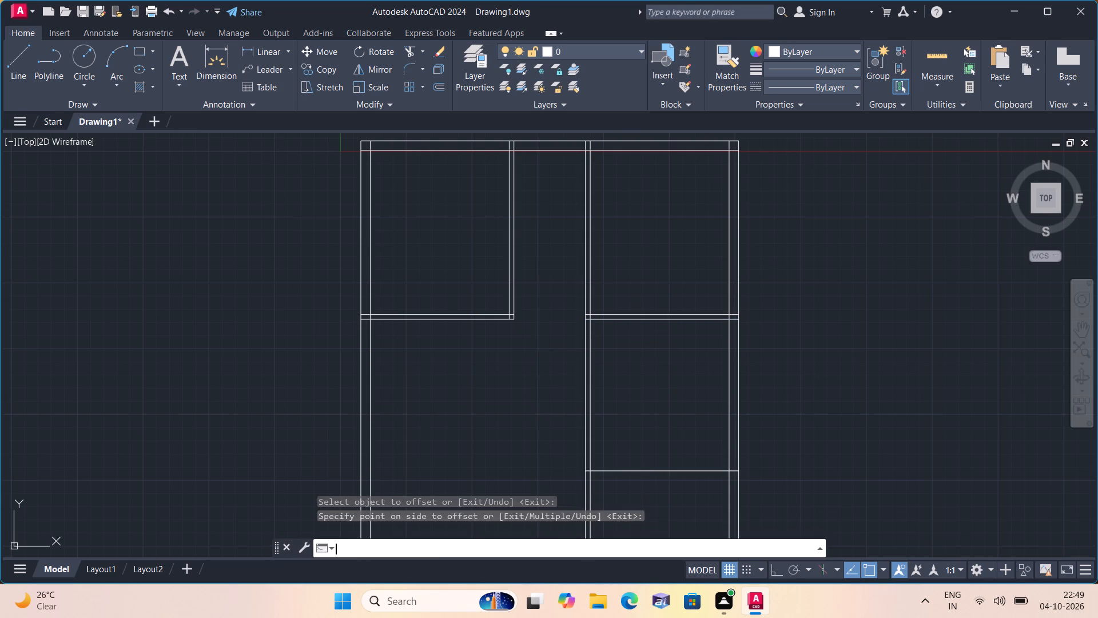
{"action": "type", "text": "4."}
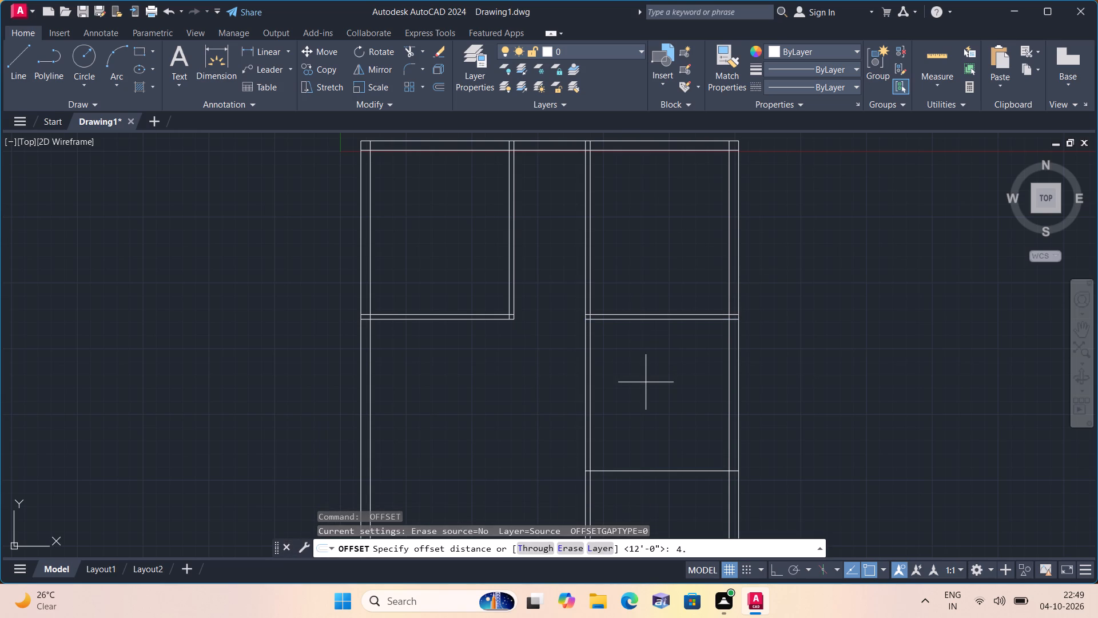
{"action": "key", "text": "5"}
{"action": "type", "text": "\""}
{"action": "key", "text": "space"}
{"action": "scroll", "coordinate": [646, 382], "scroll_direction": "down", "scroll_amount": 1}
{"action": "middle_click_drag", "start_coordinate": [646, 382], "coordinate": [633, 365]}
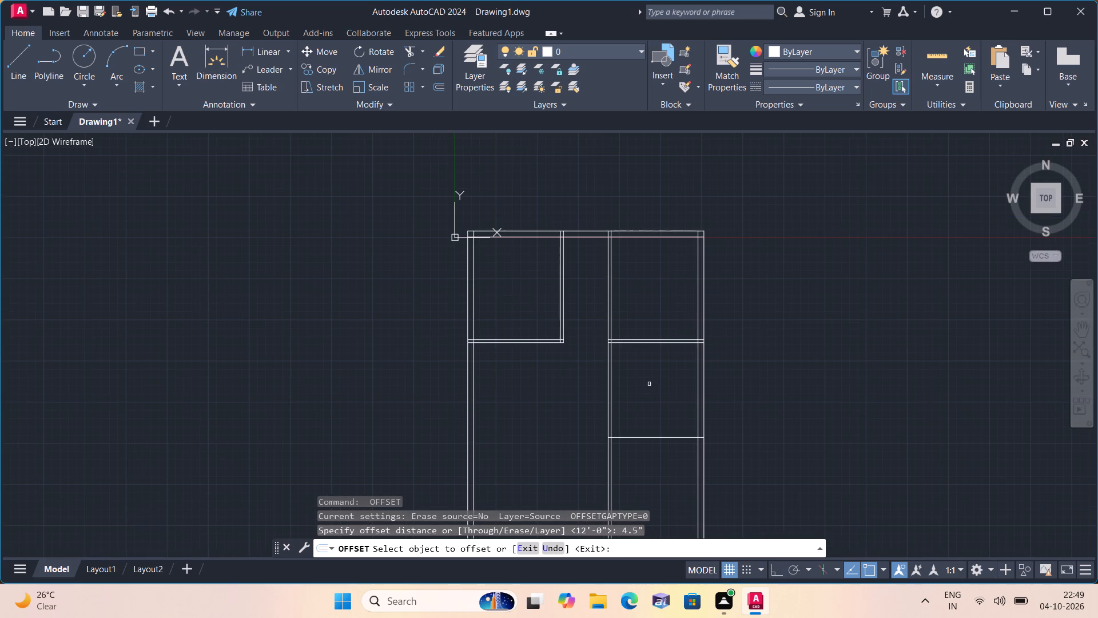
{"action": "middle_click_drag", "start_coordinate": [633, 365], "coordinate": [610, 269]}
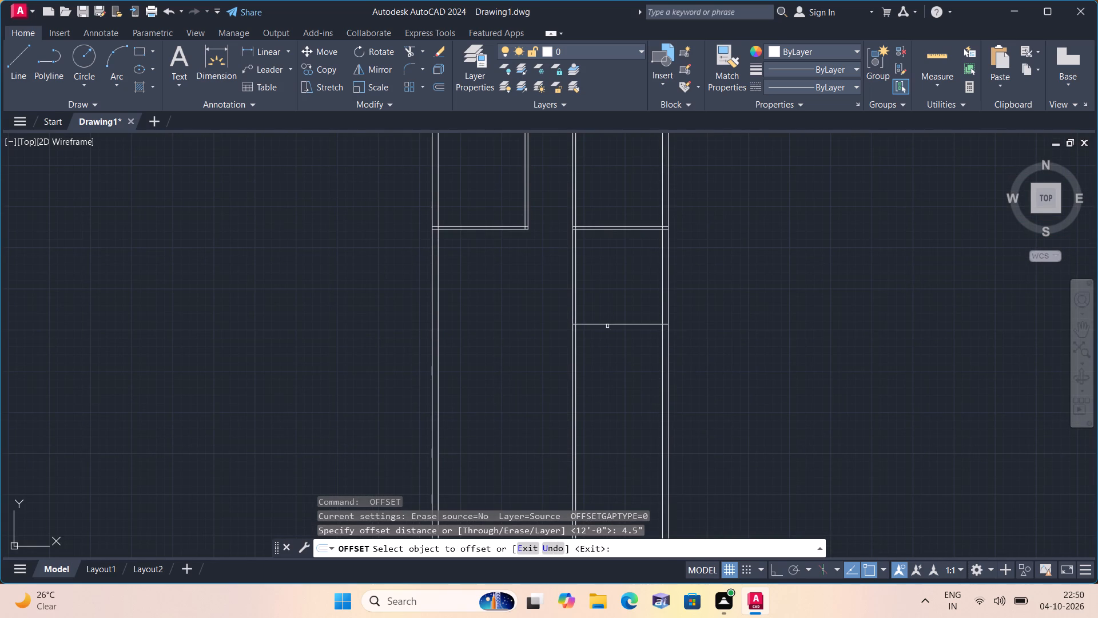
{"action": "left_click", "coordinate": [606, 323]}
{"action": "left_click", "coordinate": [616, 356]}
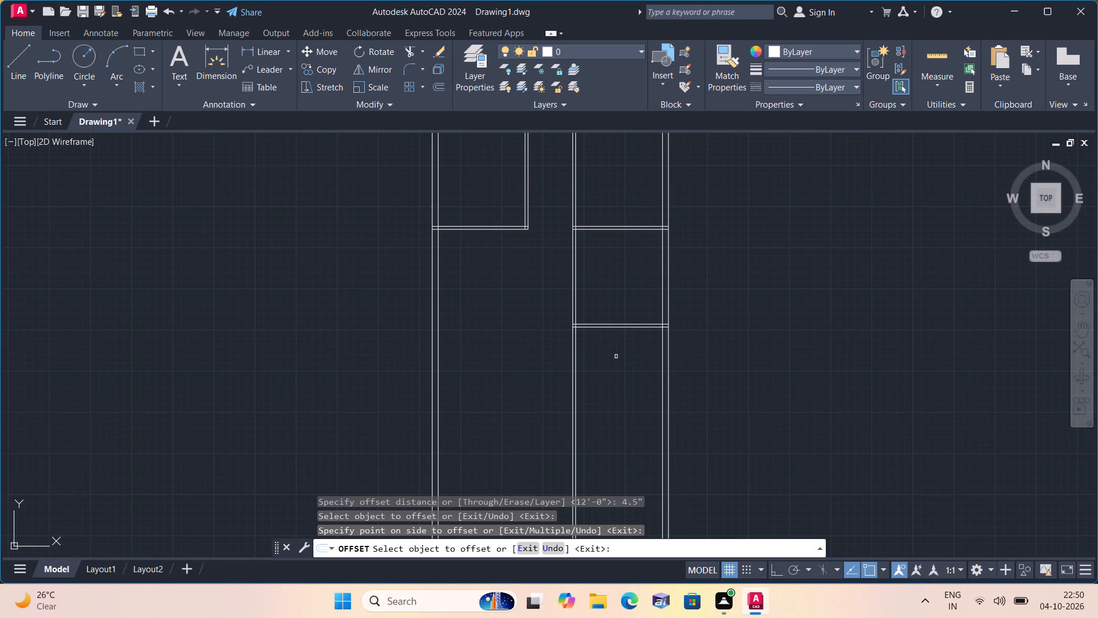
{"action": "key", "text": "space"}
Offset the lower line of the right-hand bay's second horizontal partition 5' downward.
{"action": "key", "text": "space"}
{"action": "type", "text": "5'"}
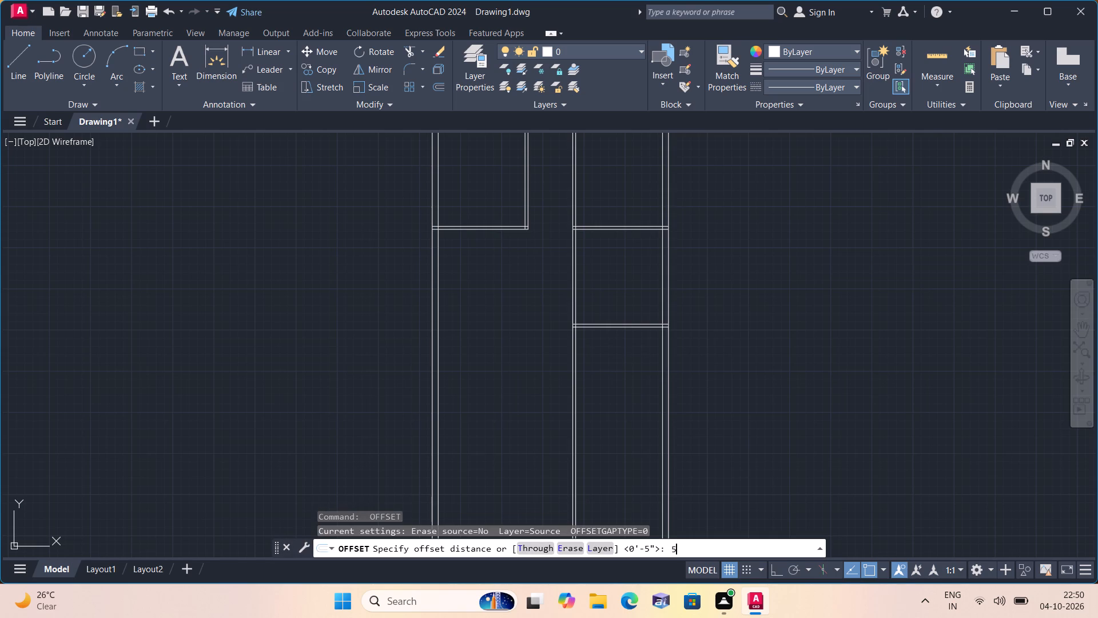
{"action": "key", "text": "space"}
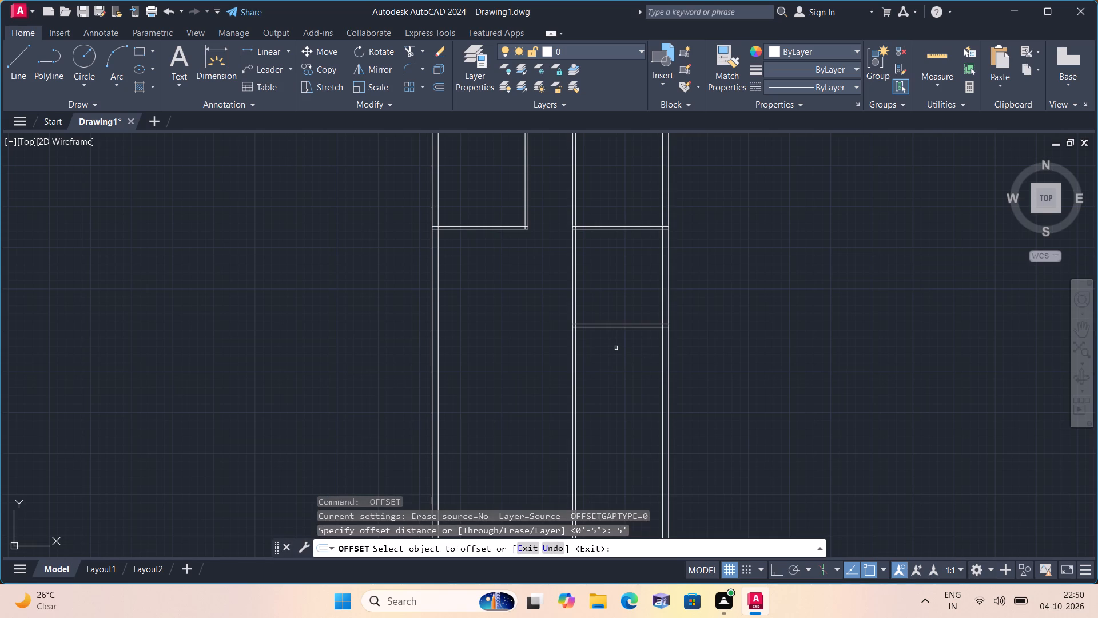
{"action": "scroll", "coordinate": [623, 320], "scroll_direction": "up", "scroll_amount": 1}
{"action": "left_click", "coordinate": [624, 330]}
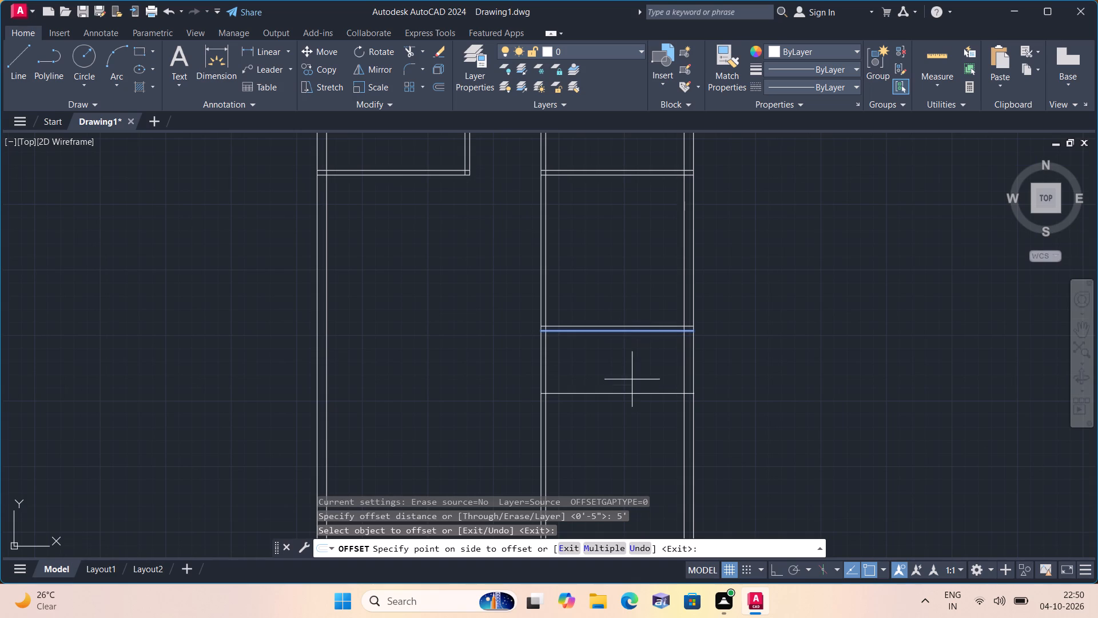
{"action": "left_click", "coordinate": [633, 402]}
{"action": "middle_click_drag", "start_coordinate": [623, 401], "coordinate": [621, 331]}
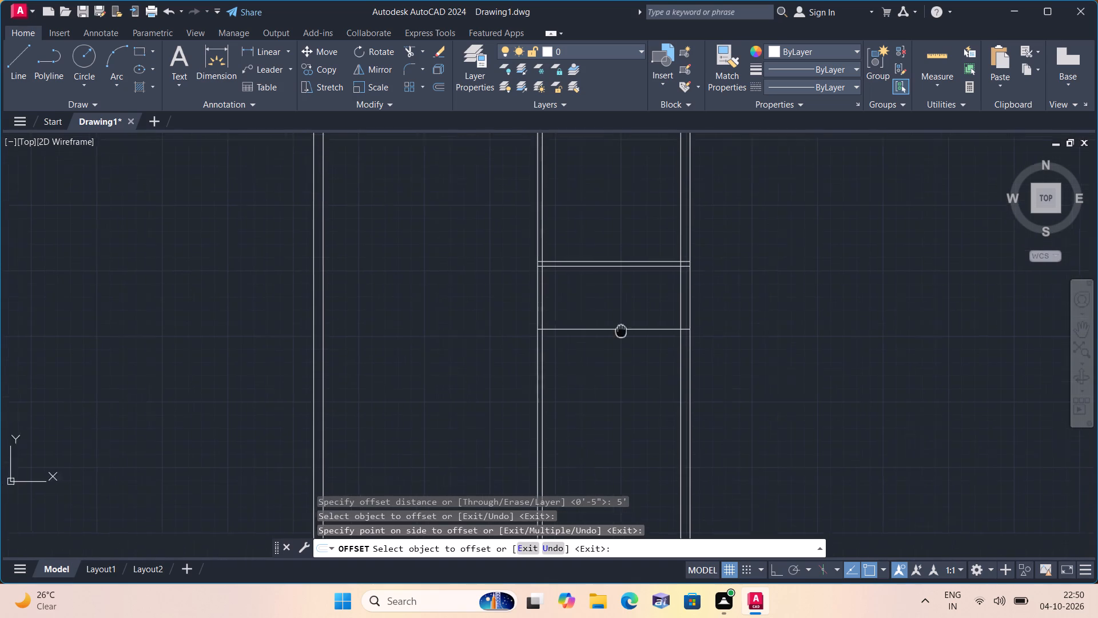
{"action": "key", "text": "space"}
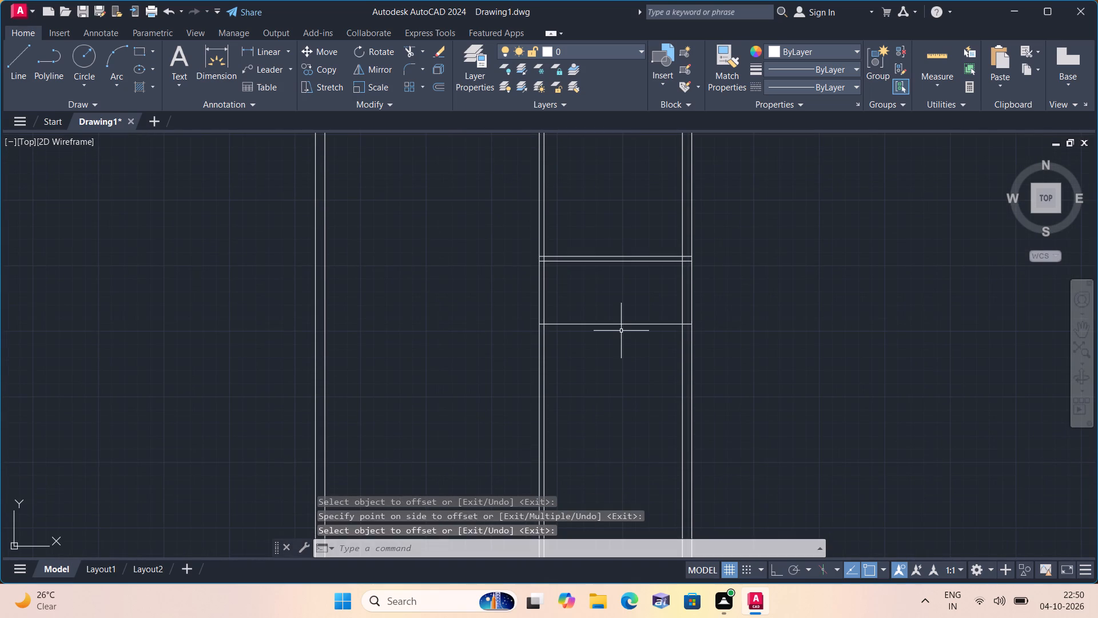
Offset the line at the 5' spacing by 4.5" downward to form the right-hand bay's third horizontal partition.
{"action": "key", "text": "space"}
{"action": "key", "text": "4"}
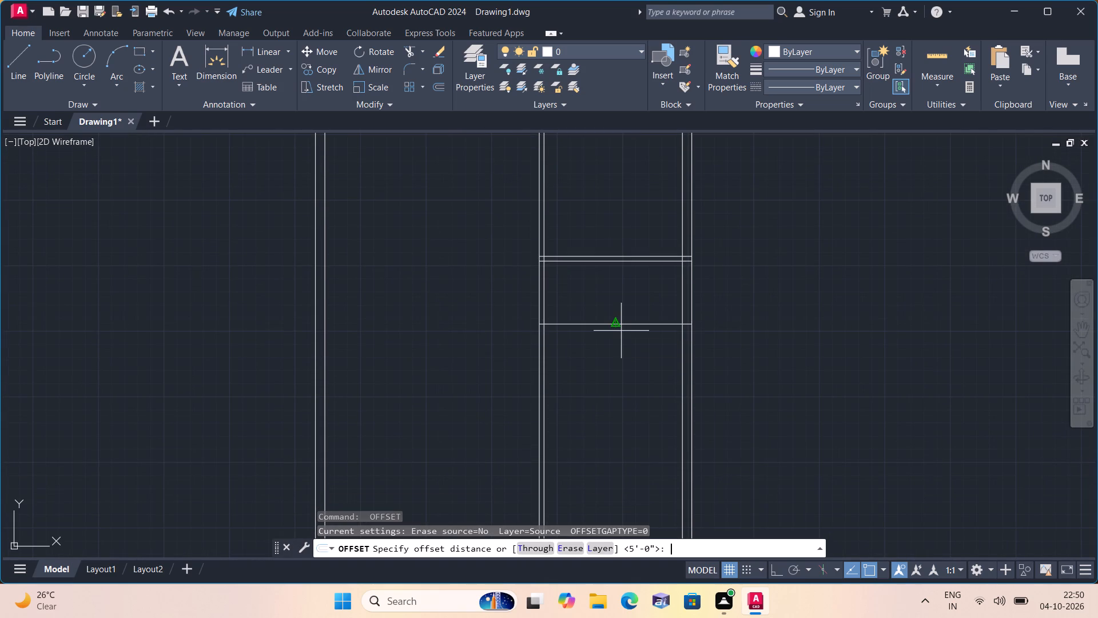
{"action": "type", "text": ".5\""}
{"action": "key", "text": "space"}
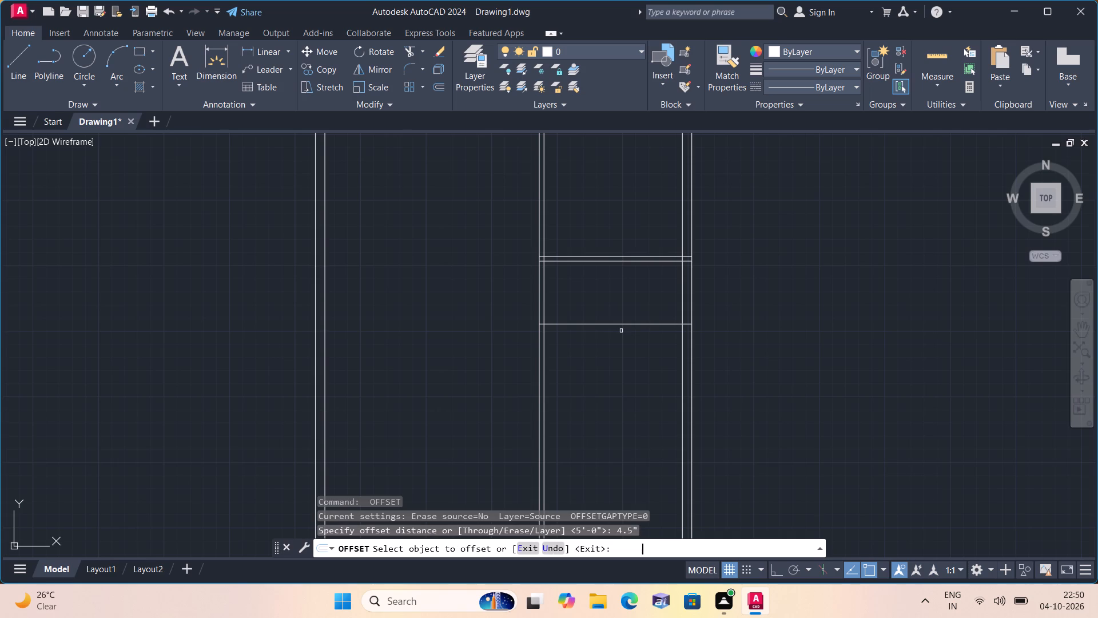
{"action": "left_click", "coordinate": [618, 326]}
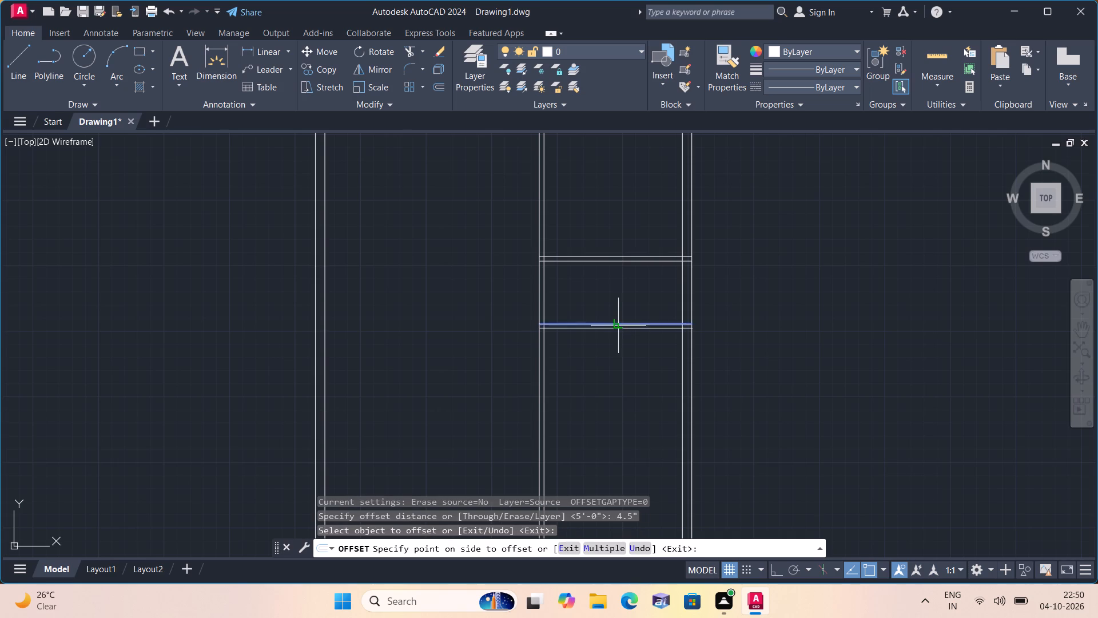
{"action": "left_click", "coordinate": [618, 346]}
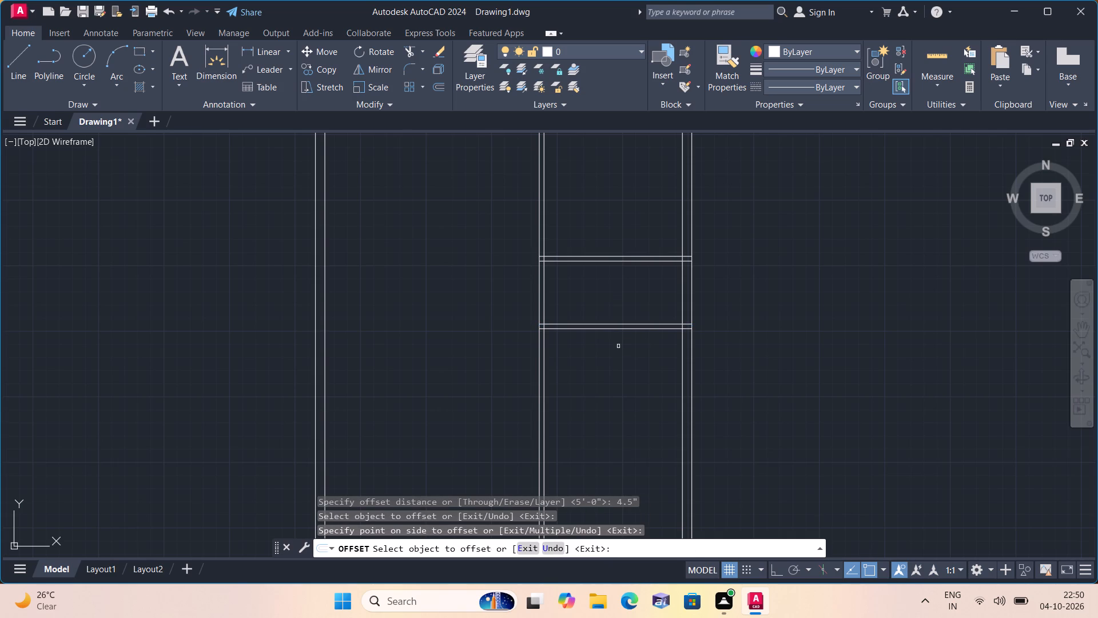
{"action": "key", "text": "space"}
Offset the lower line of the right-hand bay's third horizontal partition 8' downward.
{"action": "key", "text": "space"}
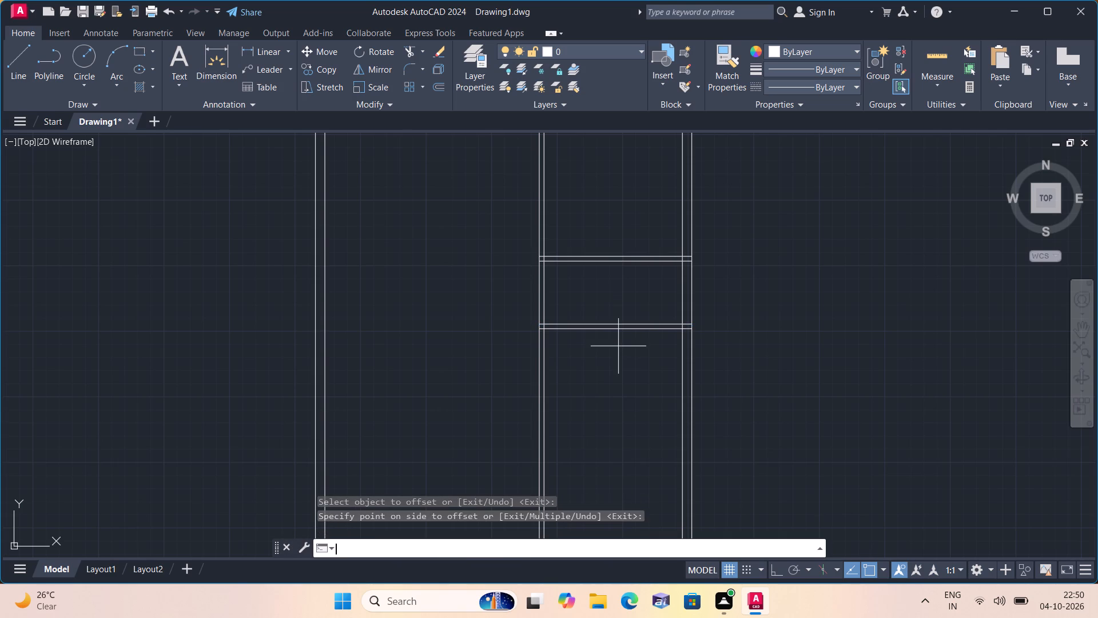
{"action": "type", "text": "8'"}
{"action": "key", "text": "space"}
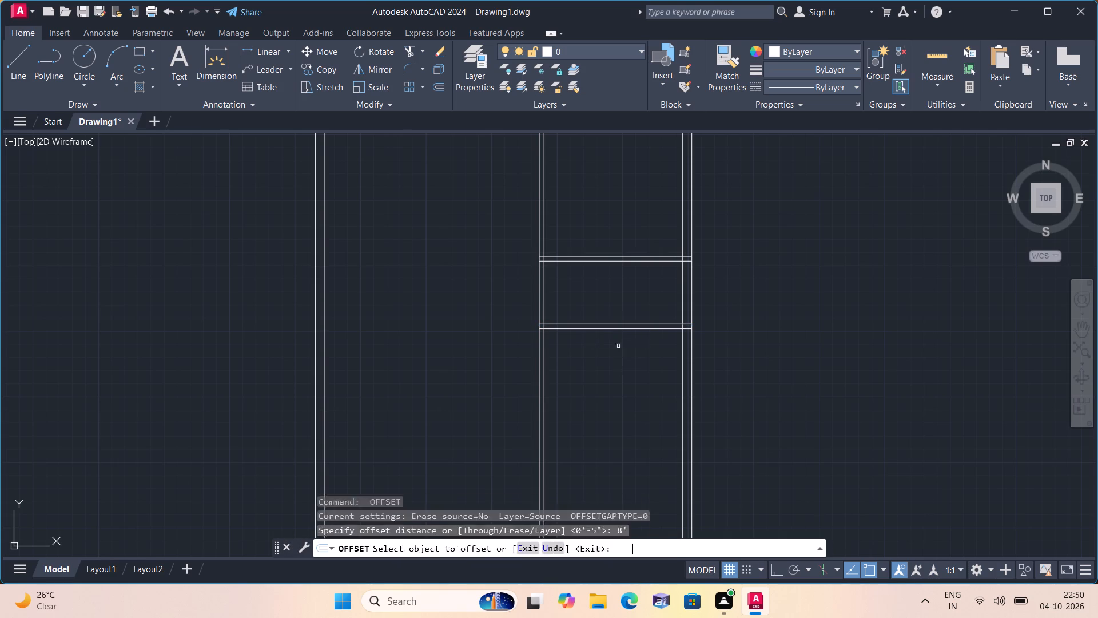
{"action": "left_click", "coordinate": [614, 328]}
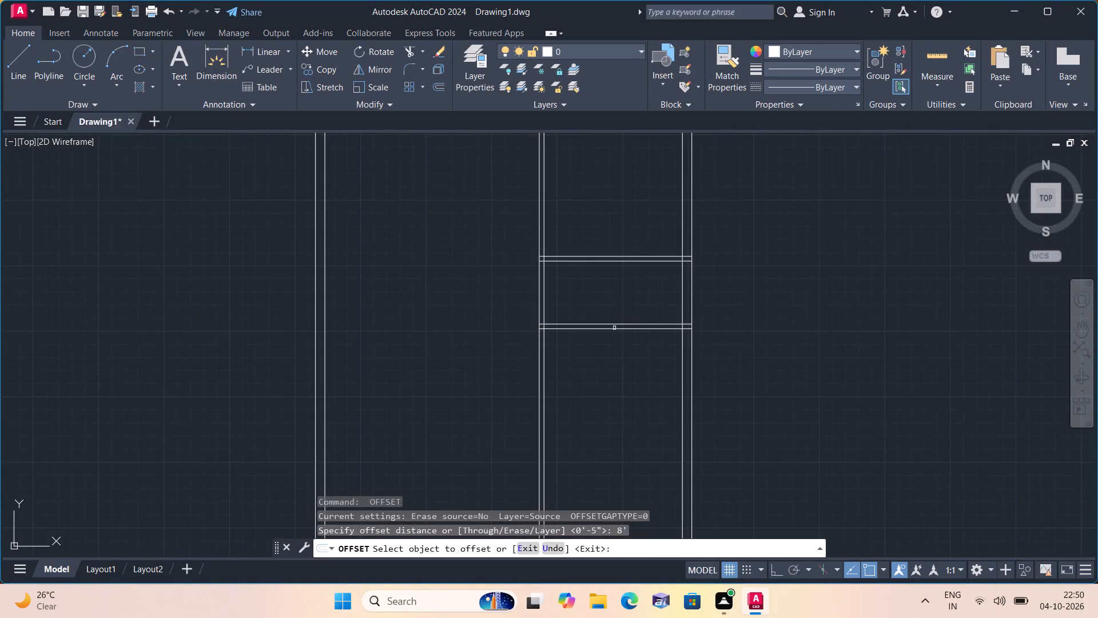
{"action": "left_click", "coordinate": [625, 453]}
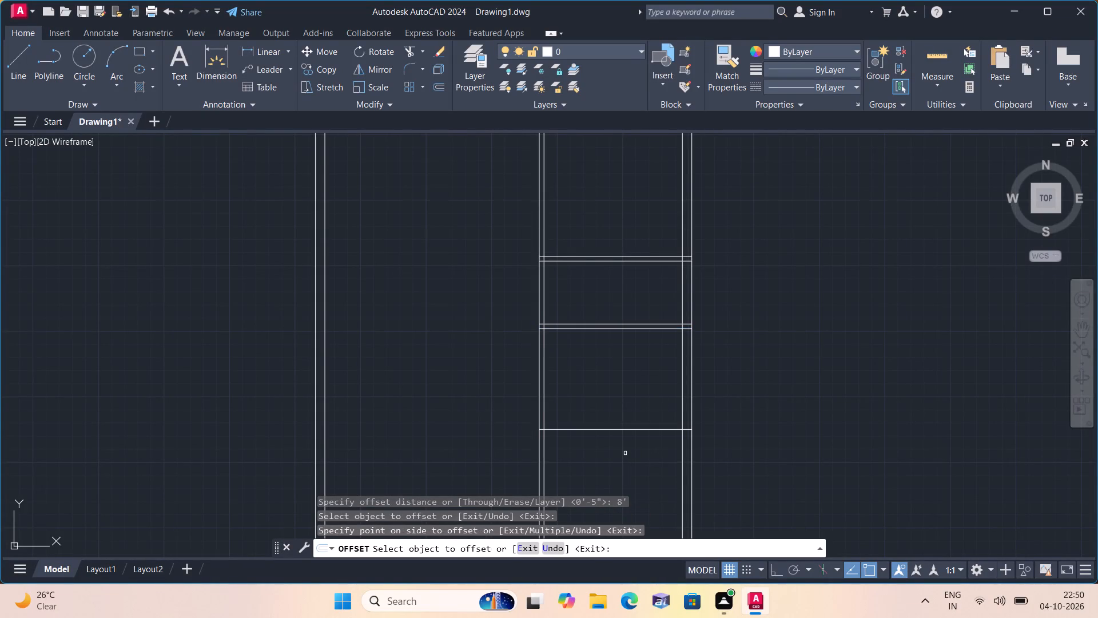
{"action": "key", "text": "space"}
Offset the lower line of the upper-left room's bottom partition 4' downward.
{"action": "key", "text": "space"}
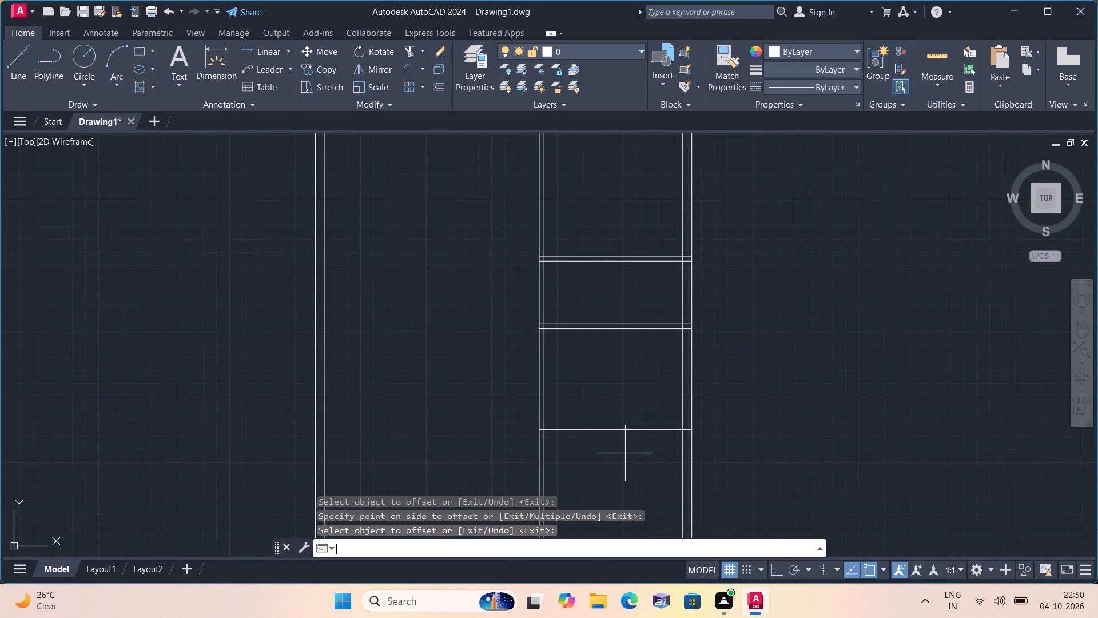
{"action": "middle_click_drag", "start_coordinate": [434, 262], "coordinate": [455, 490]}
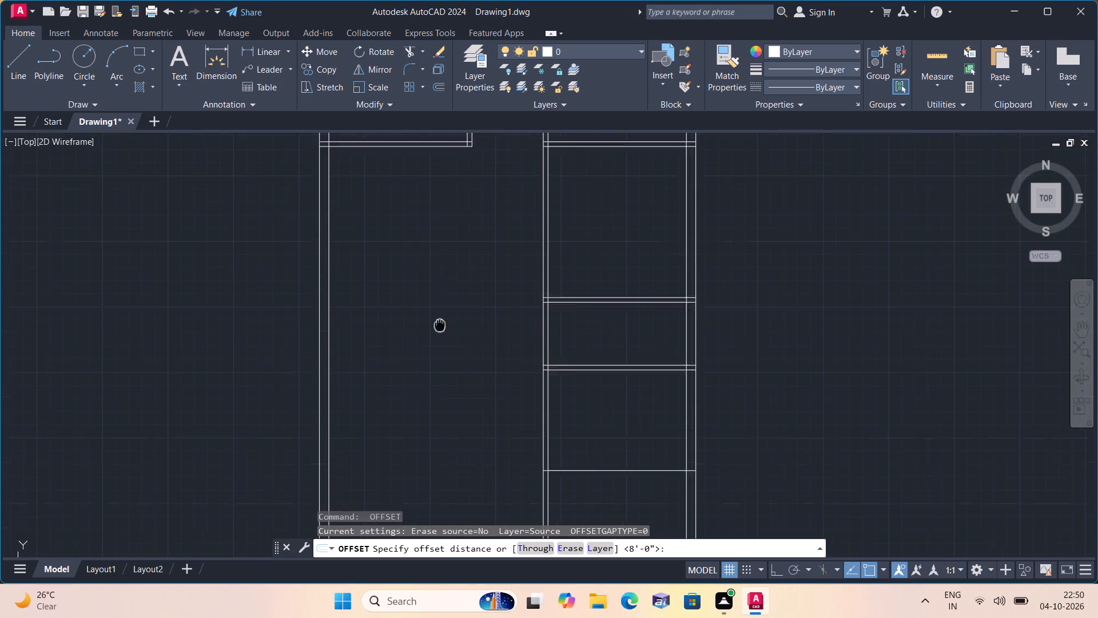
{"action": "middle_click_drag", "start_coordinate": [455, 490], "coordinate": [463, 512]}
{"action": "middle_click_drag", "start_coordinate": [456, 453], "coordinate": [477, 376]}
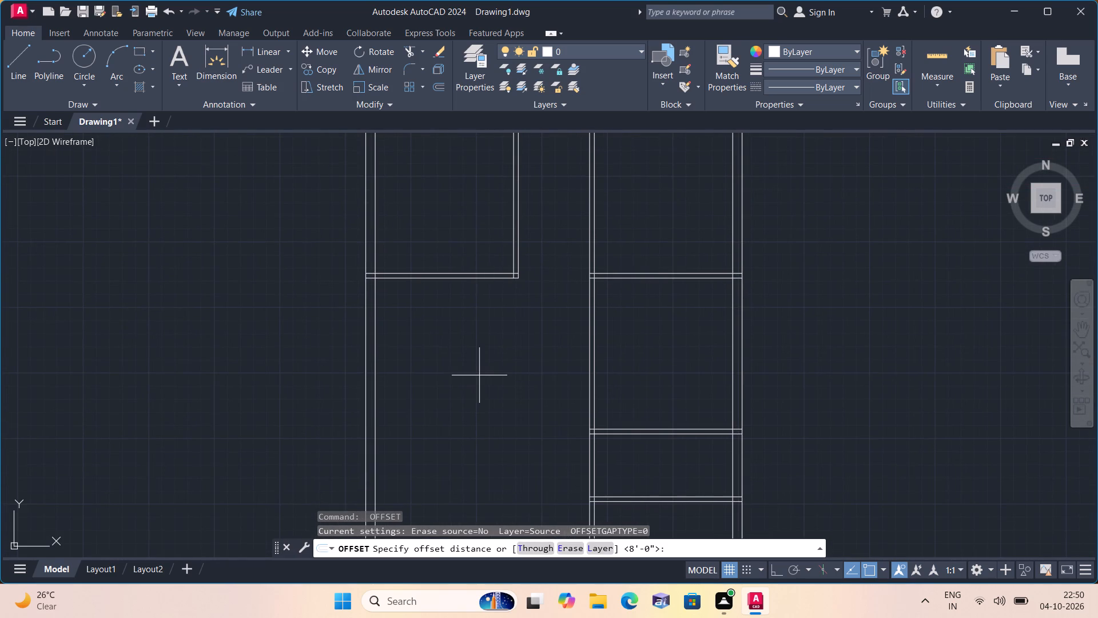
{"action": "type", "text": "4'"}
{"action": "key", "text": "space"}
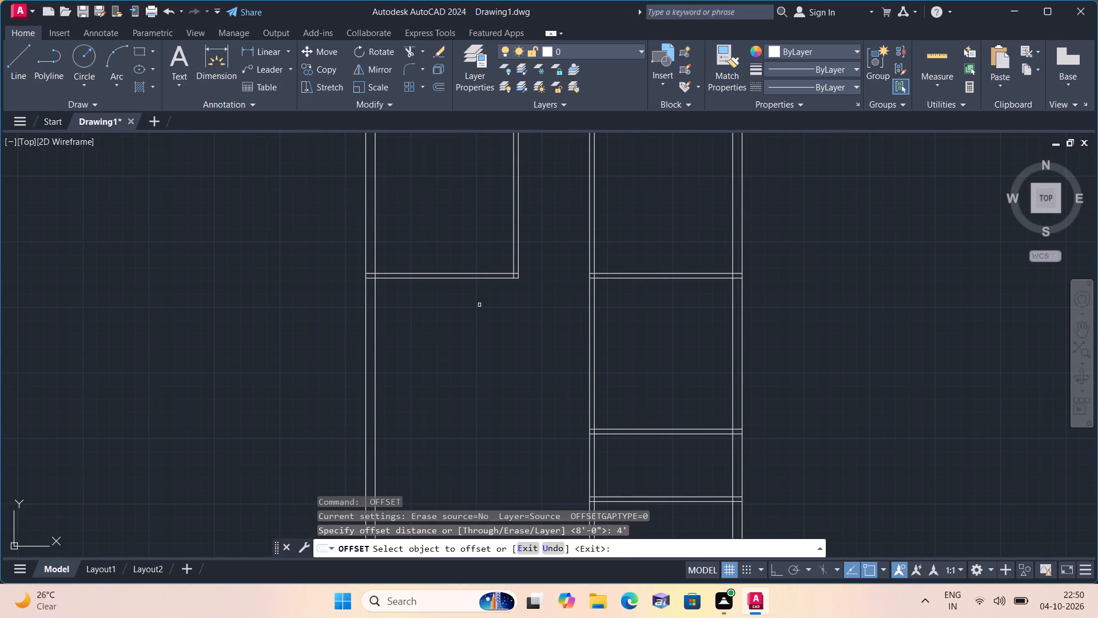
{"action": "left_click", "coordinate": [476, 278]}
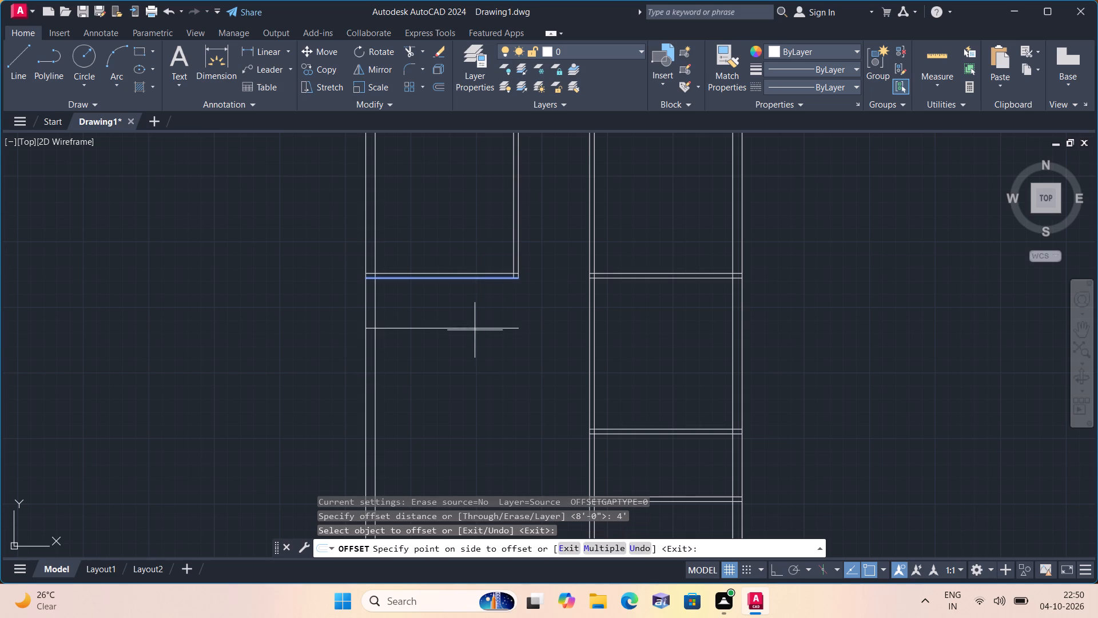
{"action": "left_click", "coordinate": [476, 339]}
{"action": "key", "text": "space"}
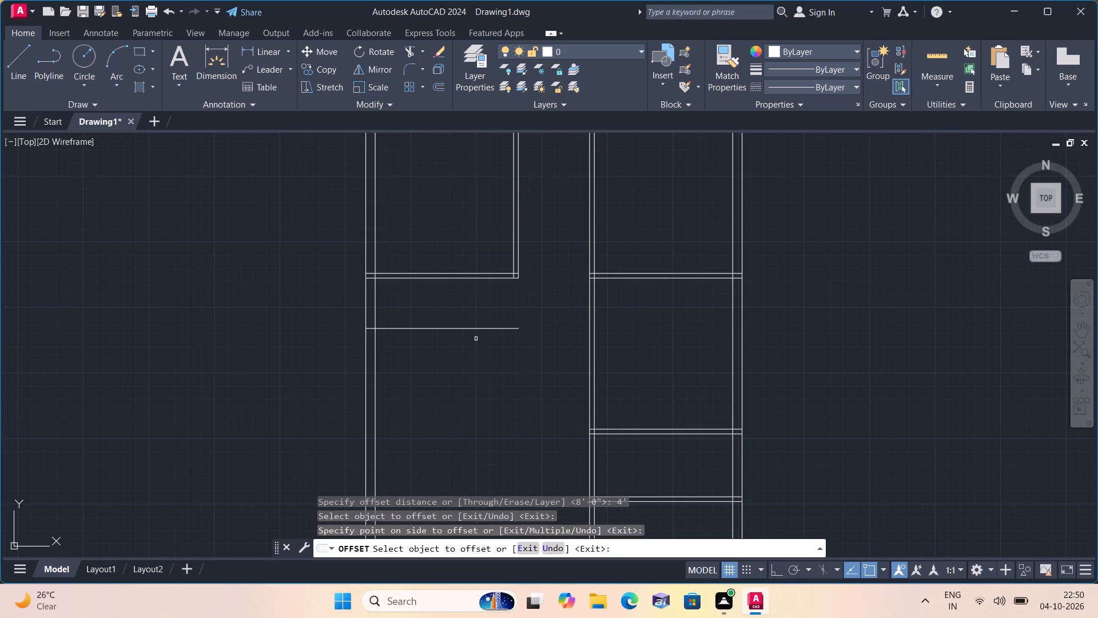
Offset the line 4' below the upper-left room by 4.5" downward to form another horizontal partition.
{"action": "key", "text": "space"}
{"action": "type", "text": "4.5\""}
{"action": "key", "text": "space"}
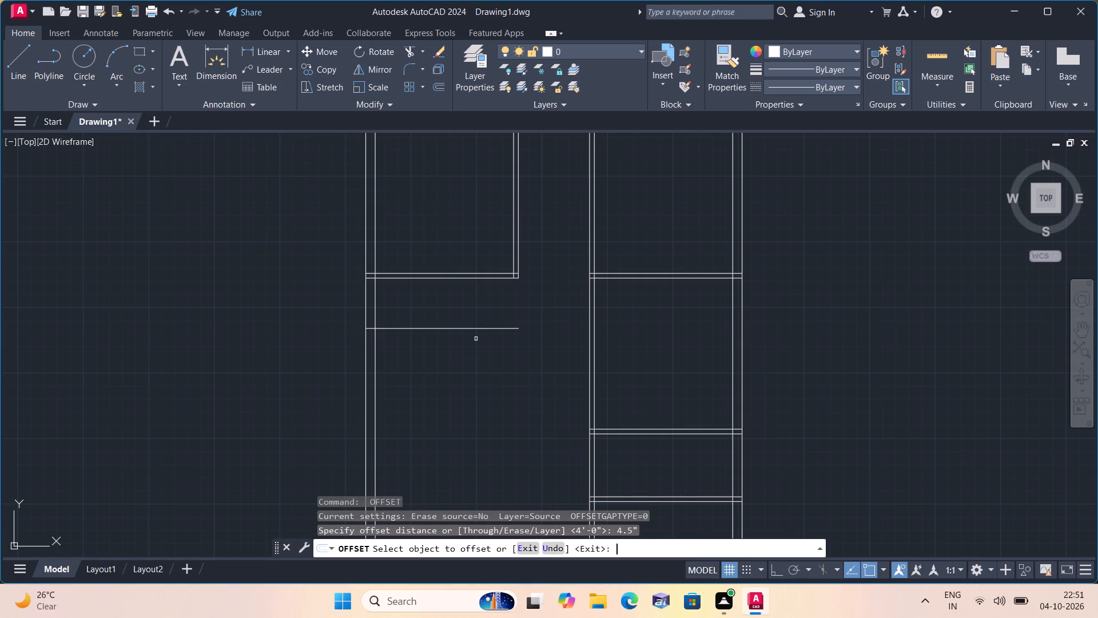
{"action": "left_click", "coordinate": [474, 328]}
{"action": "left_click", "coordinate": [475, 360]}
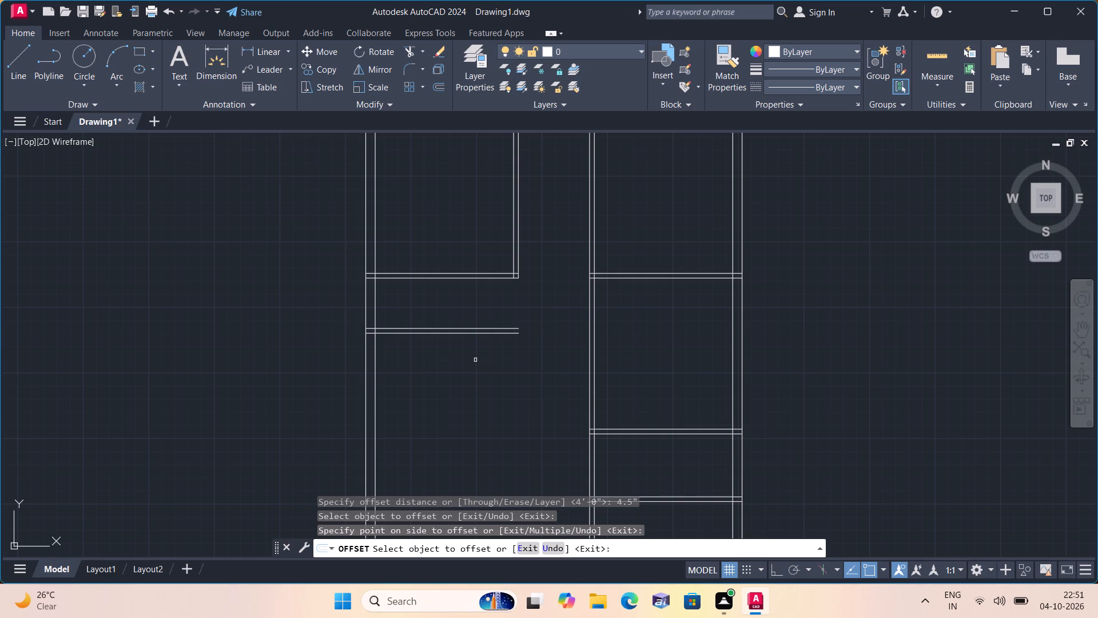
Offset the lower line of the left-hand partition below the upper-left room 13' downward.
{"action": "key", "text": "space"}
{"action": "key", "text": "space"}
{"action": "type", "text": "13'"}
{"action": "key", "text": "space"}
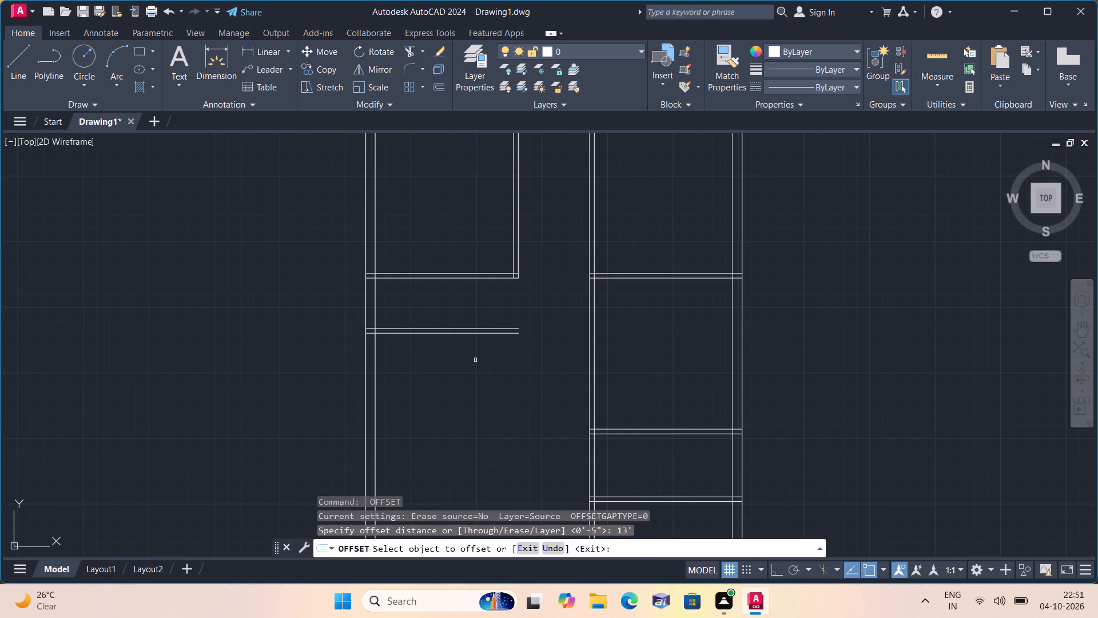
{"action": "left_click", "coordinate": [474, 334]}
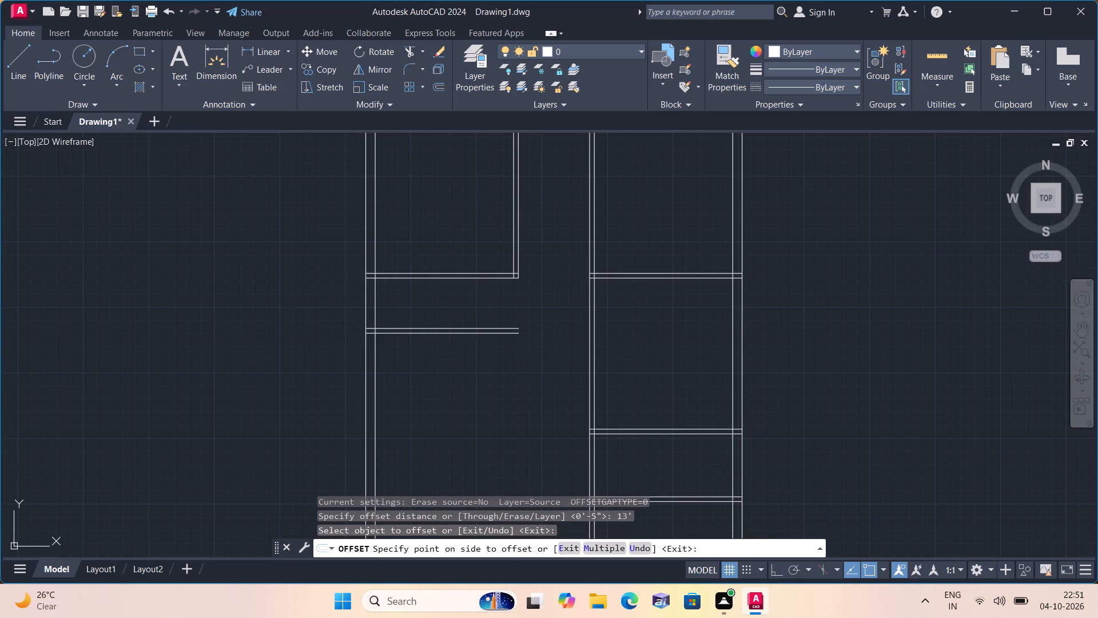
{"action": "left_click", "coordinate": [475, 391]}
{"action": "middle_click_drag", "start_coordinate": [470, 394], "coordinate": [501, 292]}
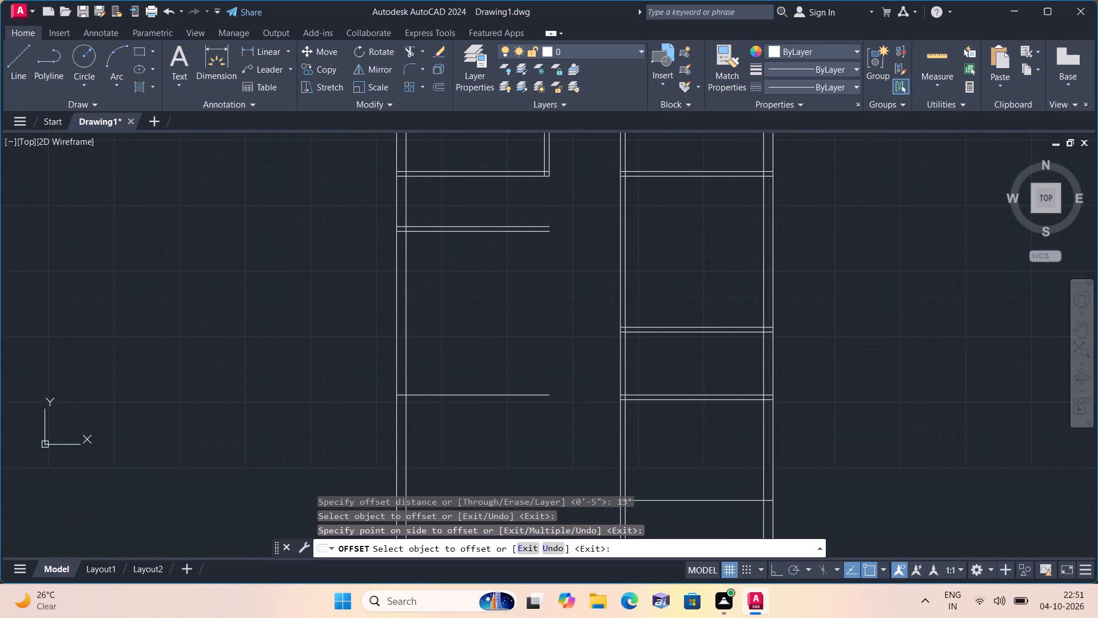
{"action": "key", "text": "space"}
Offset the line at the 13' spacing by 4.5" downward to form the left side's next horizontal partition.
{"action": "key", "text": "space"}
{"action": "type", "text": "4.5\""}
{"action": "key", "text": "space"}
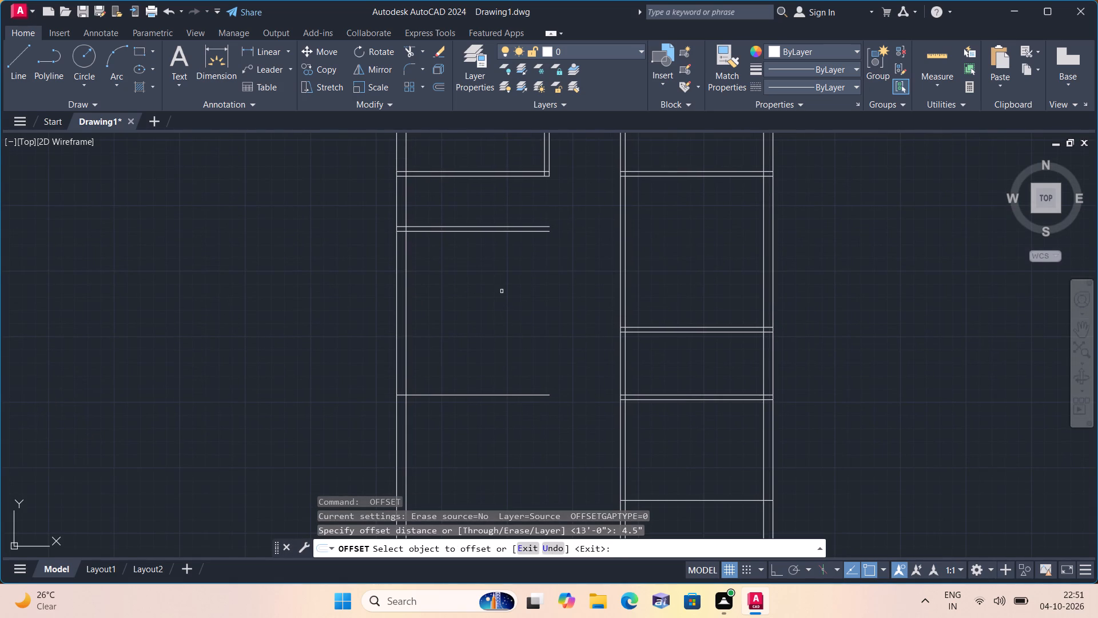
{"action": "left_click", "coordinate": [508, 395]}
{"action": "left_click", "coordinate": [521, 434]}
{"action": "scroll", "coordinate": [521, 435], "scroll_direction": "down", "scroll_amount": 2}
{"action": "middle_click_drag", "start_coordinate": [516, 435], "coordinate": [502, 429]}
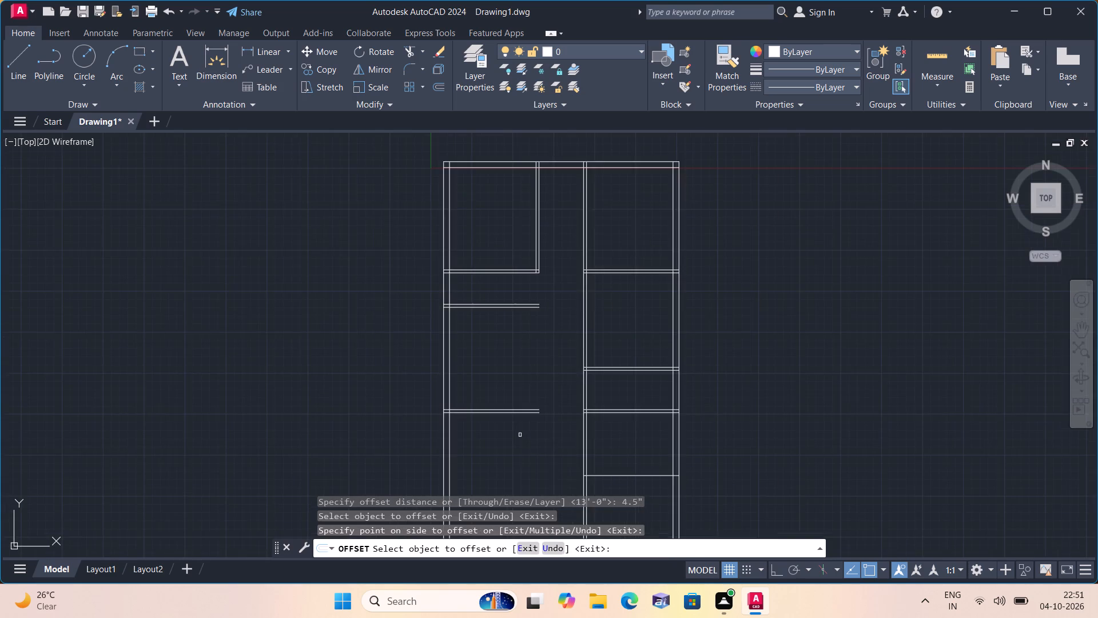
{"action": "middle_click_drag", "start_coordinate": [502, 429], "coordinate": [504, 342]}
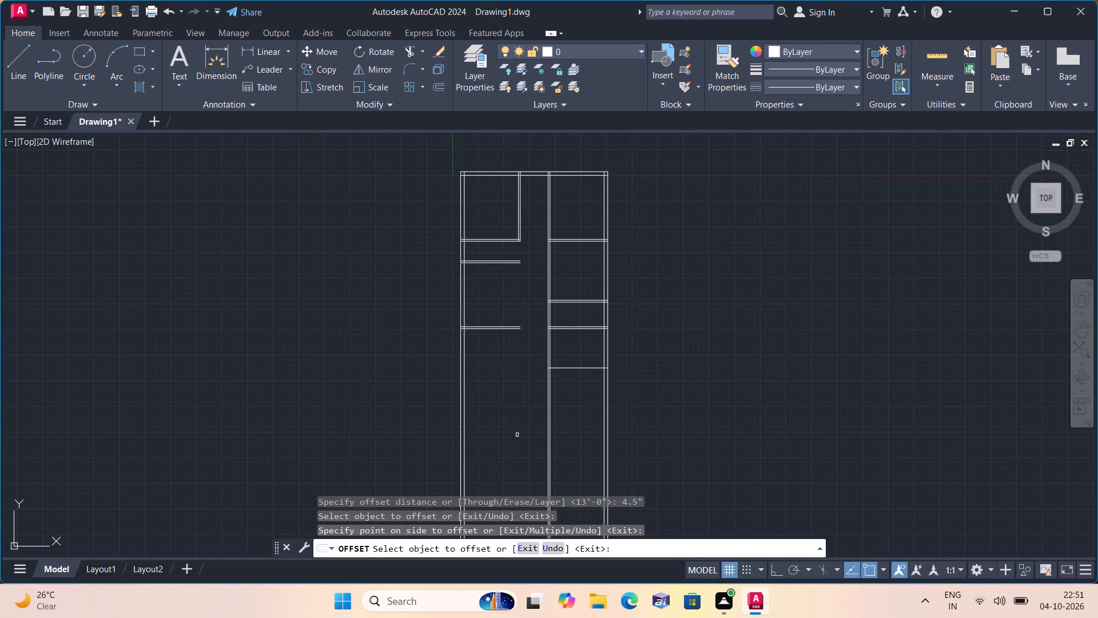
{"action": "key", "text": "space"}
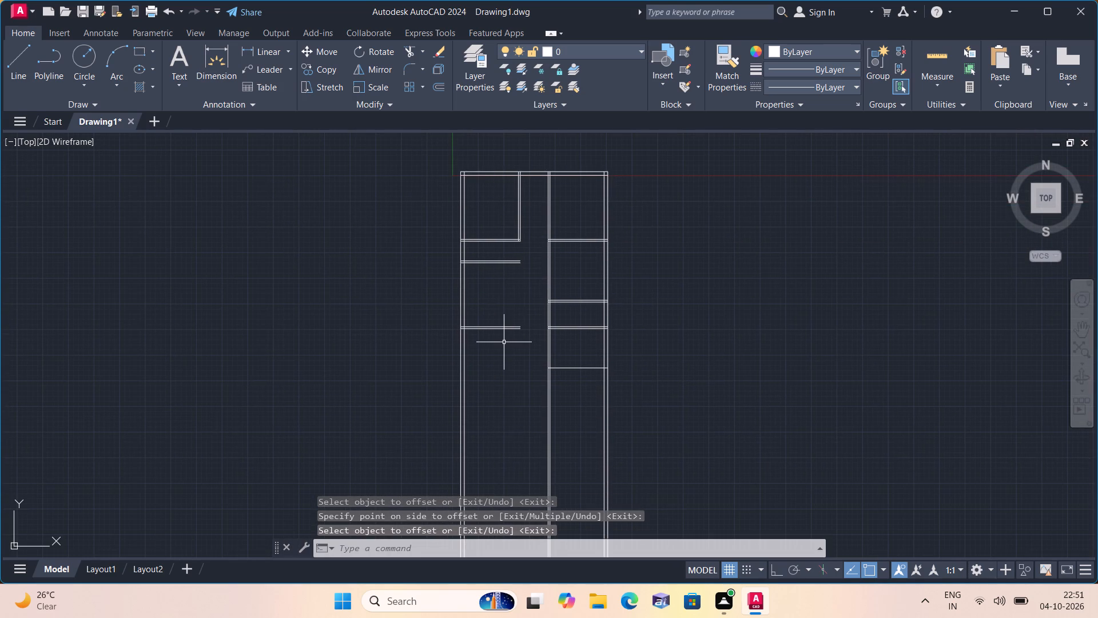
Offset the lower line of the left side's lowest horizontal partition 7'3" downward.
{"action": "key", "text": "space"}
{"action": "type", "text": "7'"}
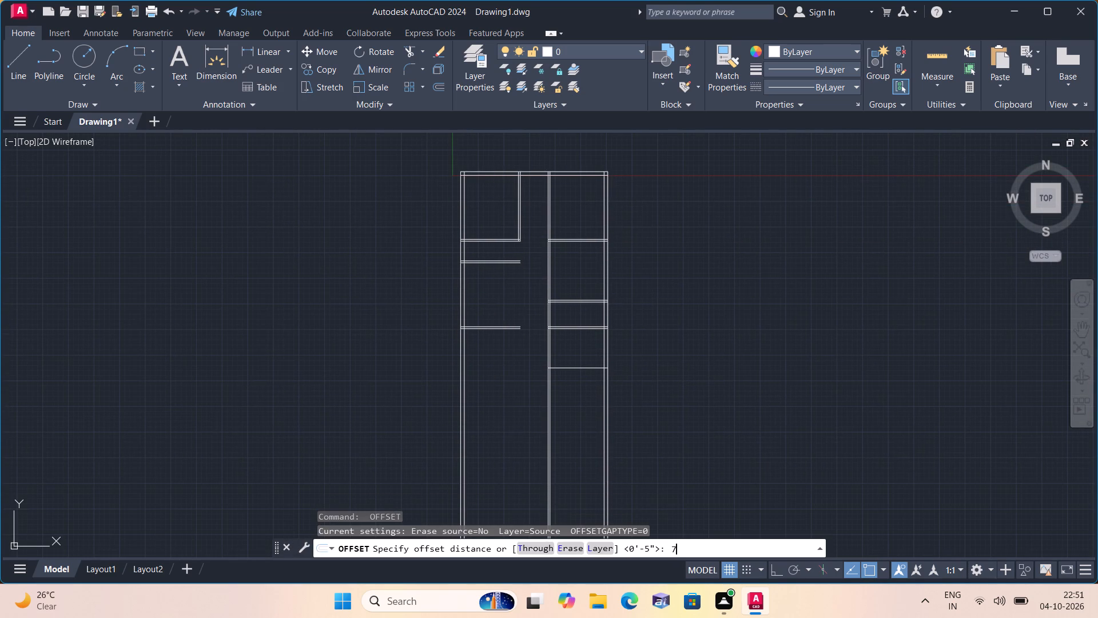
{"action": "type", "text": "3\""}
{"action": "key", "text": "space"}
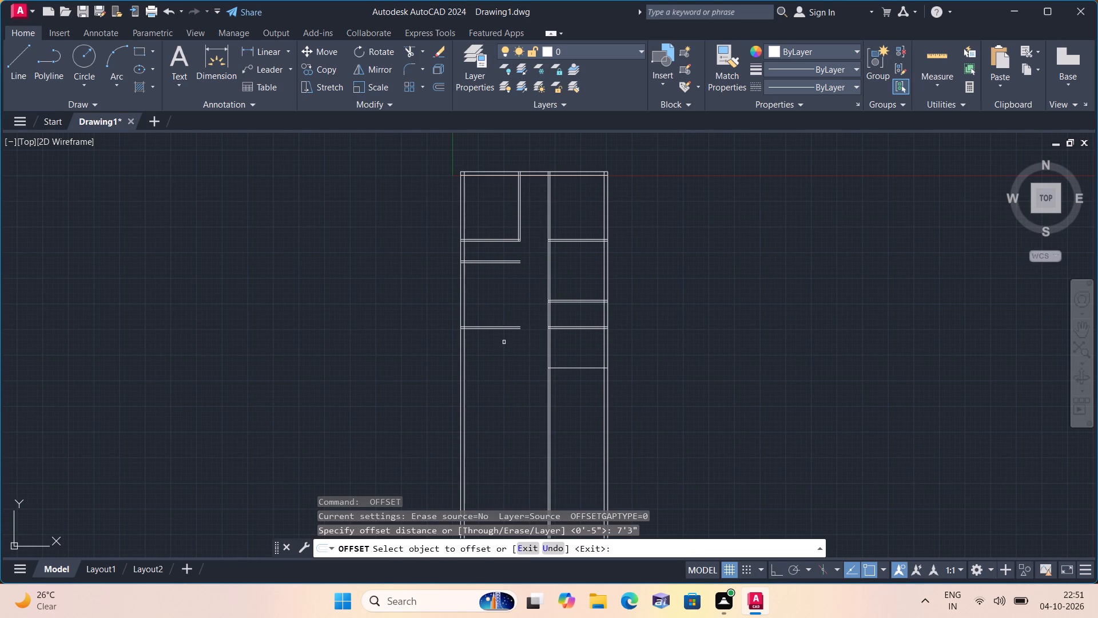
{"action": "scroll", "coordinate": [499, 338], "scroll_direction": "up", "scroll_amount": 2}
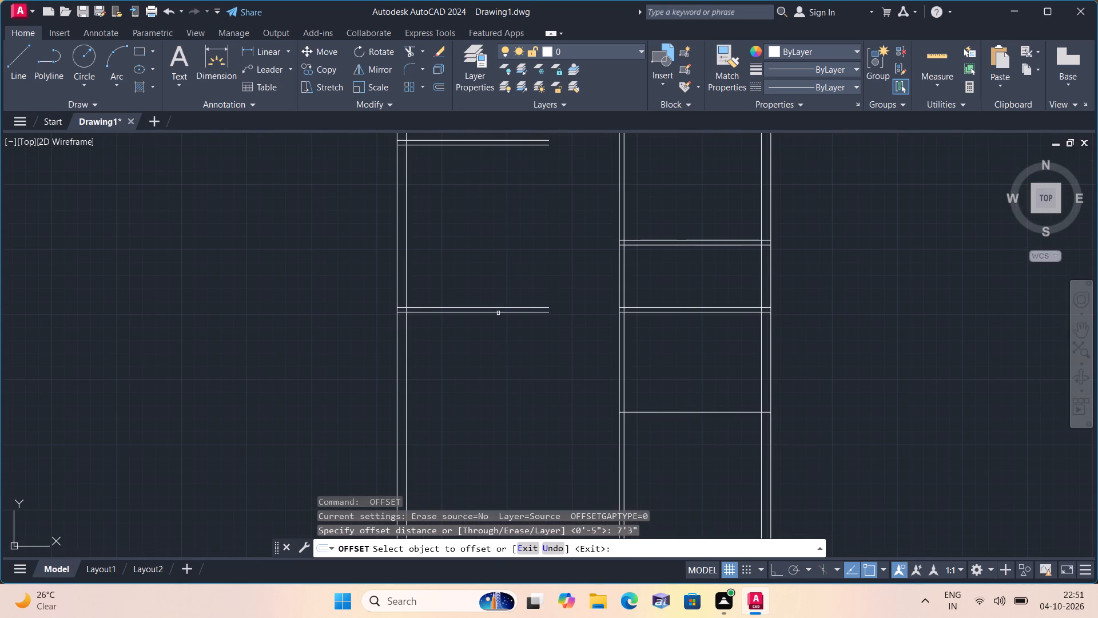
{"action": "left_click", "coordinate": [498, 313]}
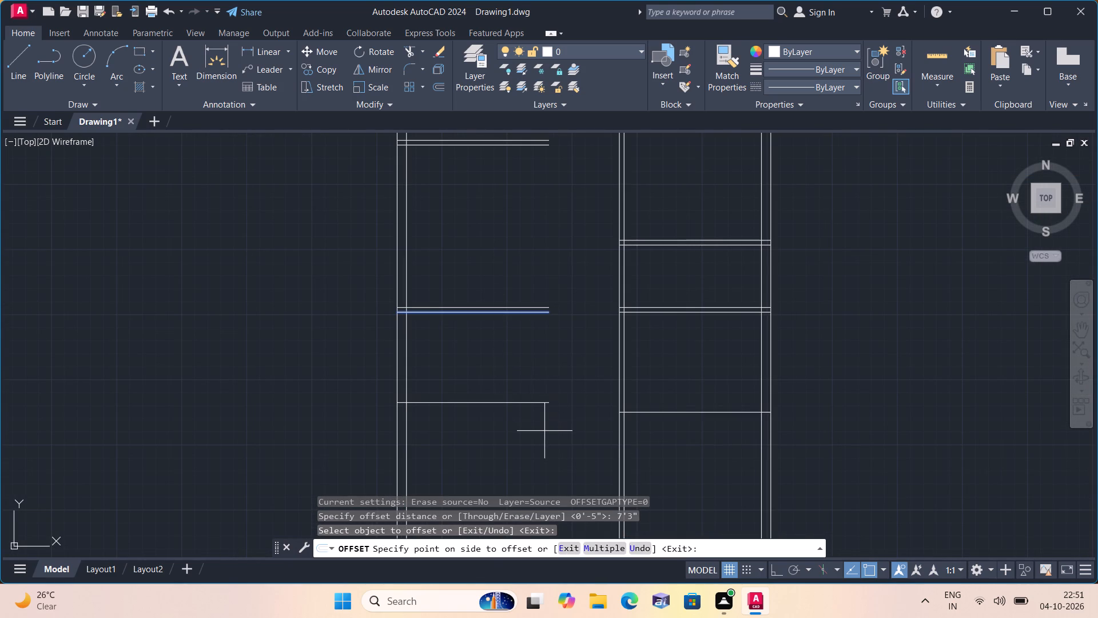
{"action": "left_click", "coordinate": [544, 431]}
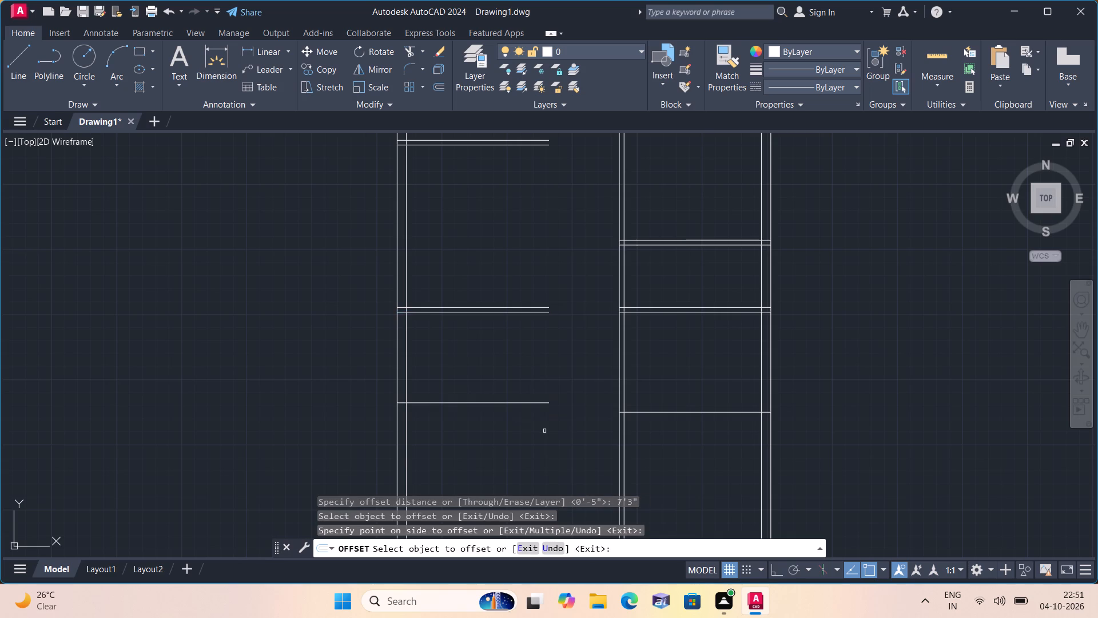
{"action": "key", "text": "space"}
Offset the line at the 7'3" spacing by 9" downward to form the bottom outer wall.
{"action": "key", "text": "space"}
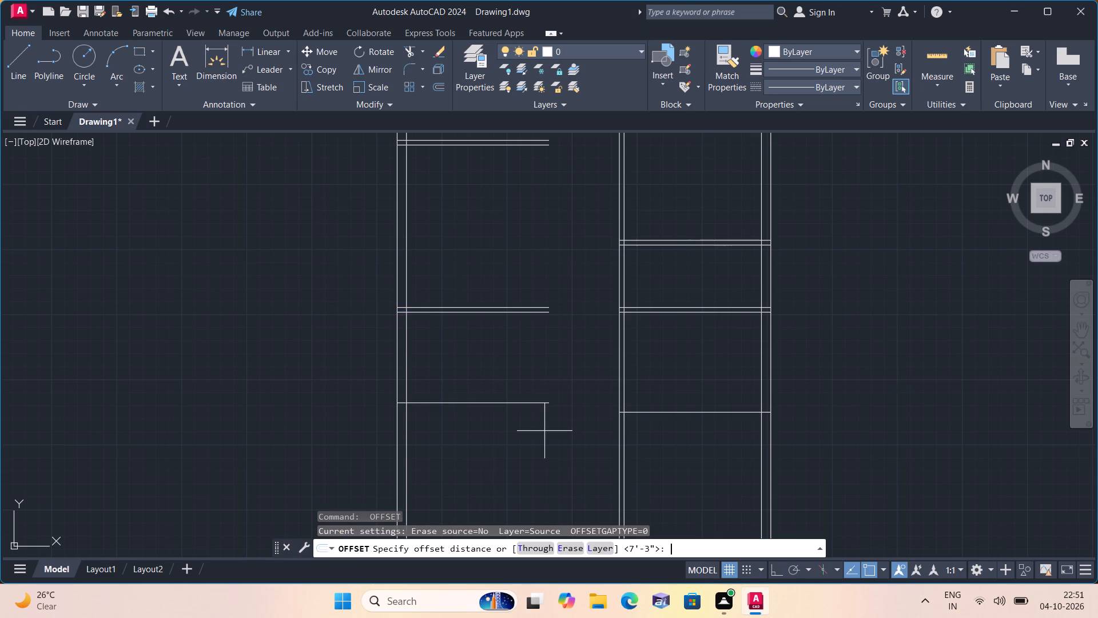
{"action": "type", "text": "9'"}
{"action": "key", "text": "space"}
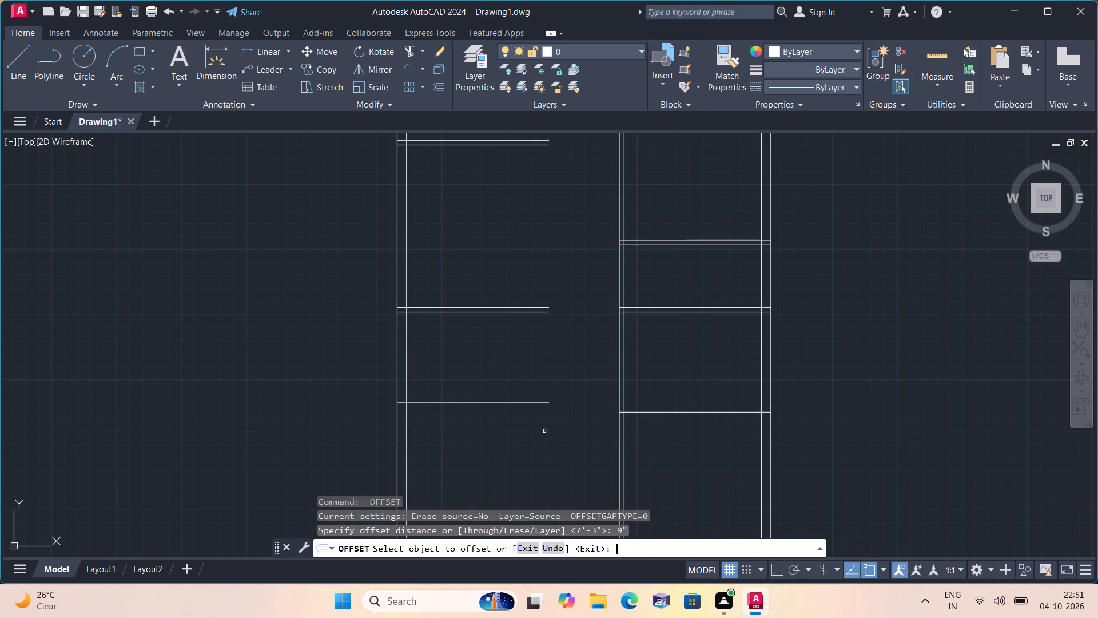
{"action": "left_click", "coordinate": [535, 402]}
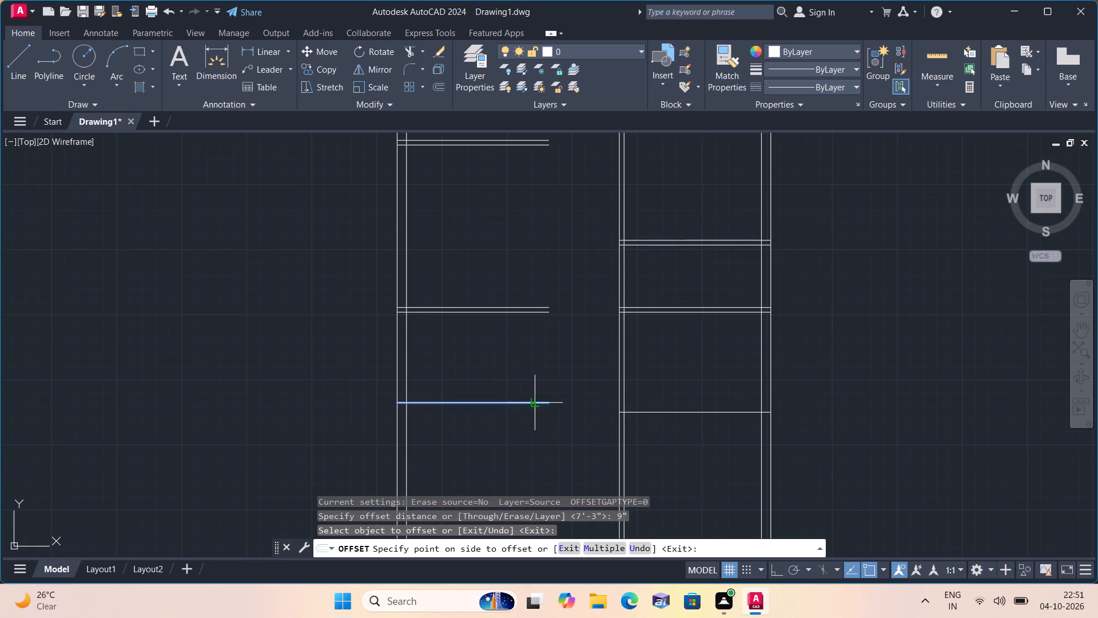
{"action": "left_click", "coordinate": [546, 448]}
{"action": "key", "text": "space"}
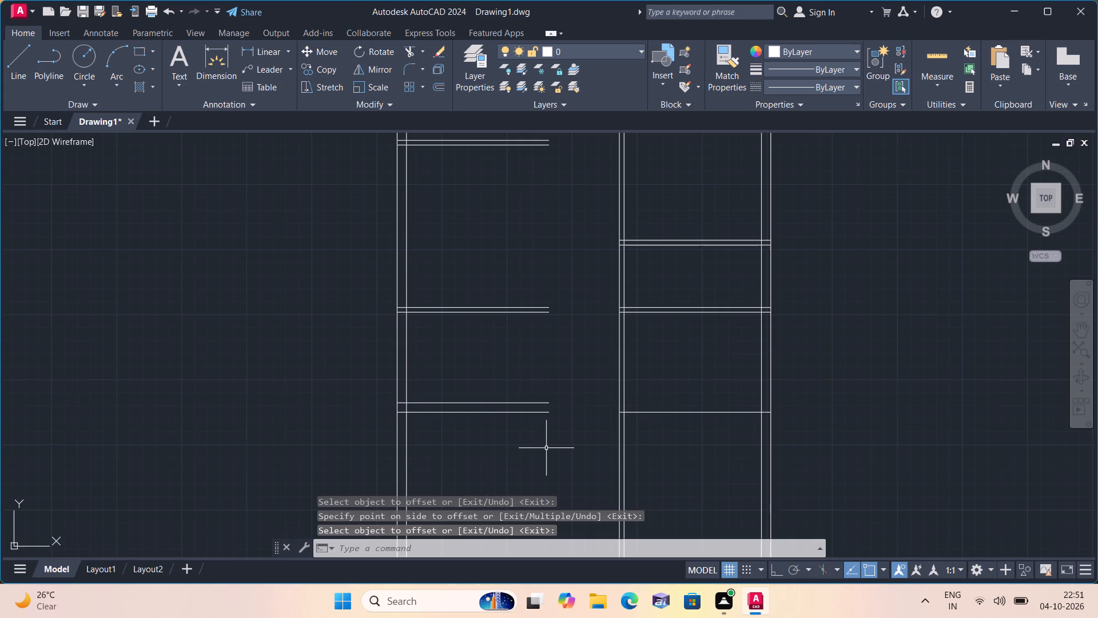
Extend the lines of the left side's lowest partition and of the 9" bottom wall to the right-hand bay's vertical partition.
{"action": "type", "text": "exte"}
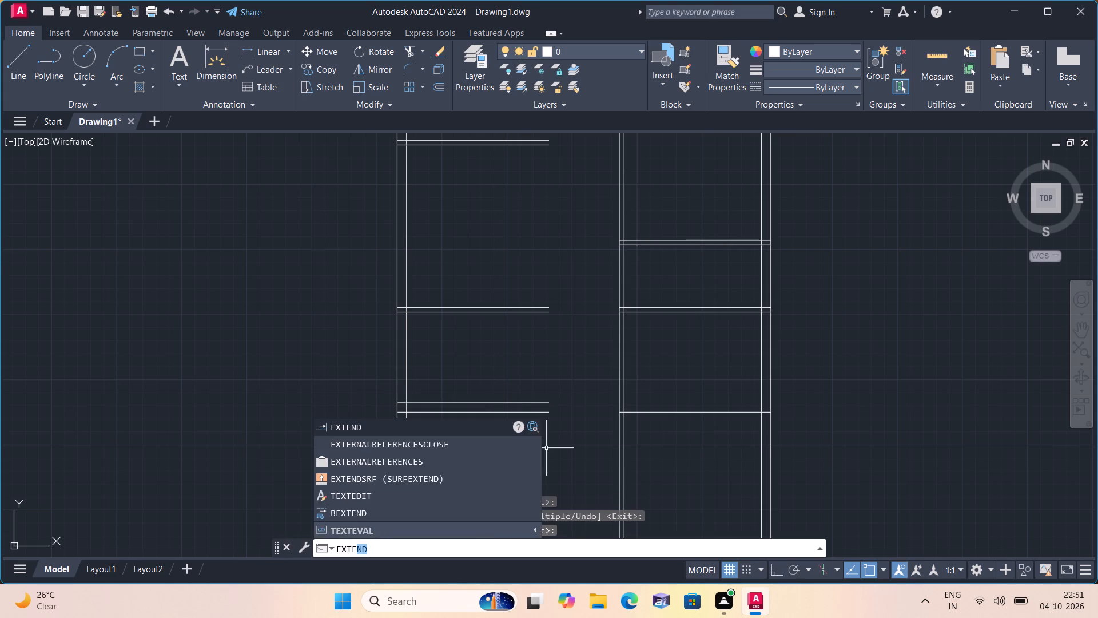
{"action": "key", "text": "space"}
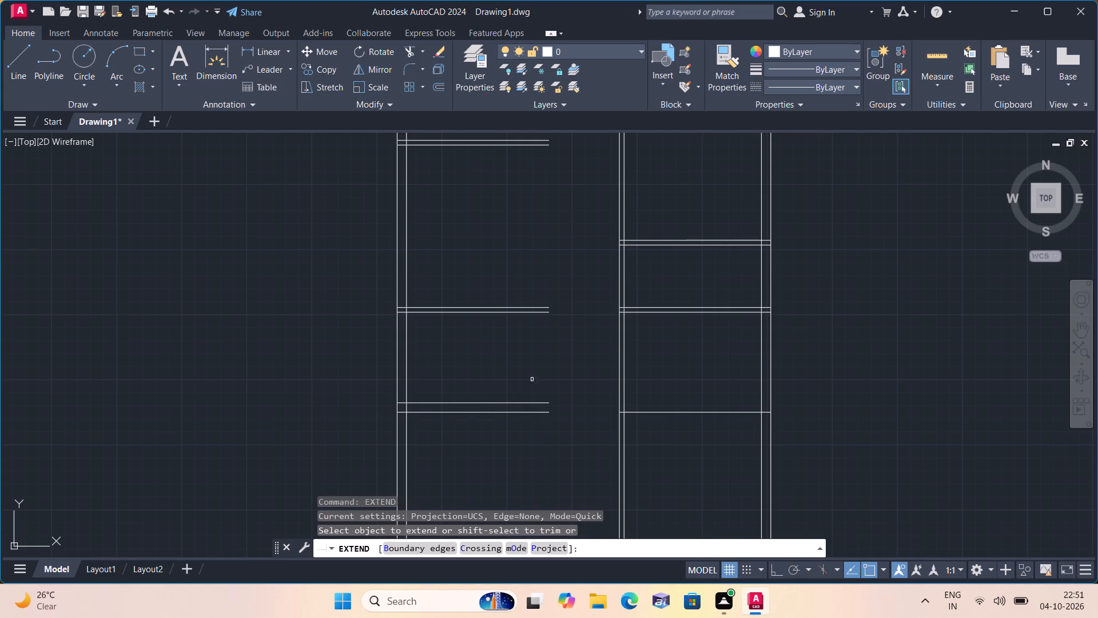
{"action": "left_click", "coordinate": [522, 268]}
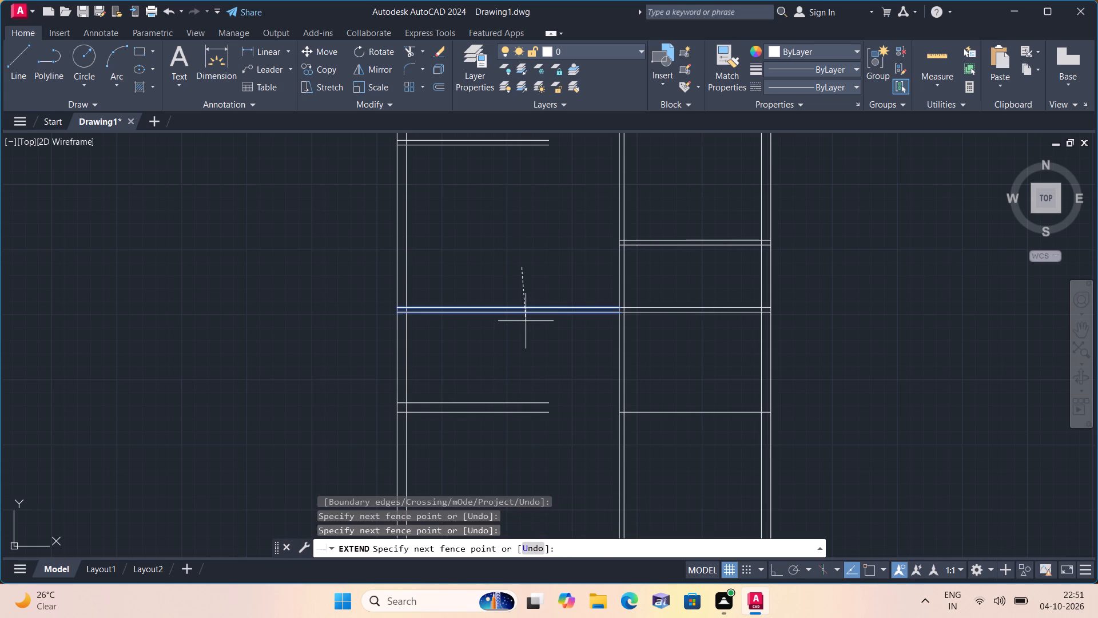
{"action": "left_click", "coordinate": [526, 321]}
{"action": "scroll", "coordinate": [560, 320], "scroll_direction": "up", "scroll_amount": 2}
{"action": "middle_click_drag", "start_coordinate": [564, 354], "coordinate": [564, 354]}
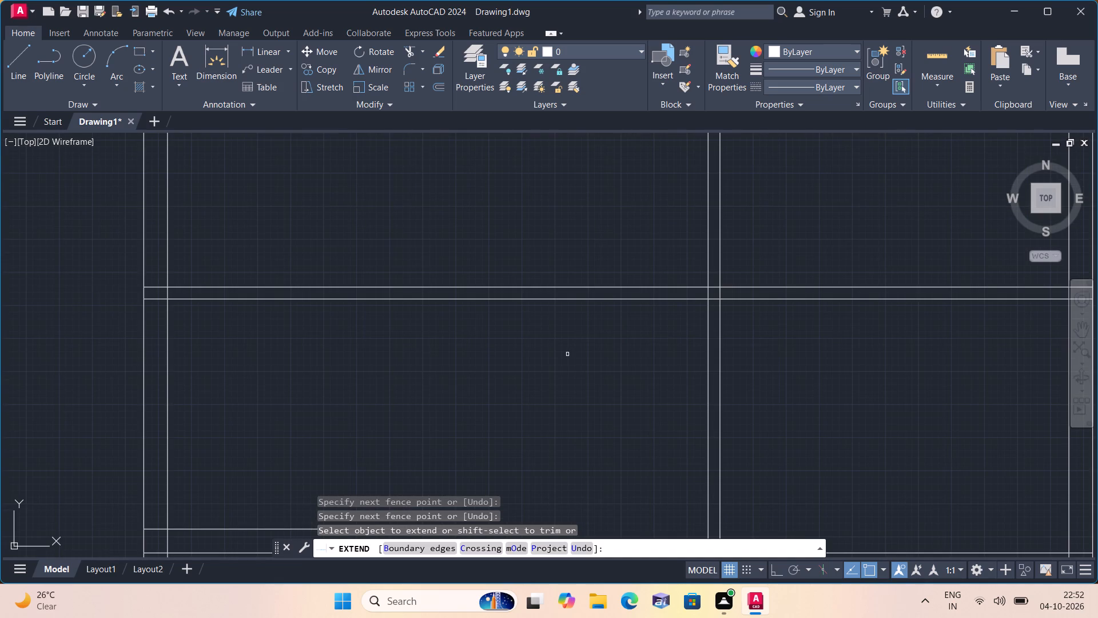
{"action": "middle_click_drag", "start_coordinate": [564, 354], "coordinate": [548, 281]}
{"action": "scroll", "coordinate": [558, 336], "scroll_direction": "down", "scroll_amount": 2}
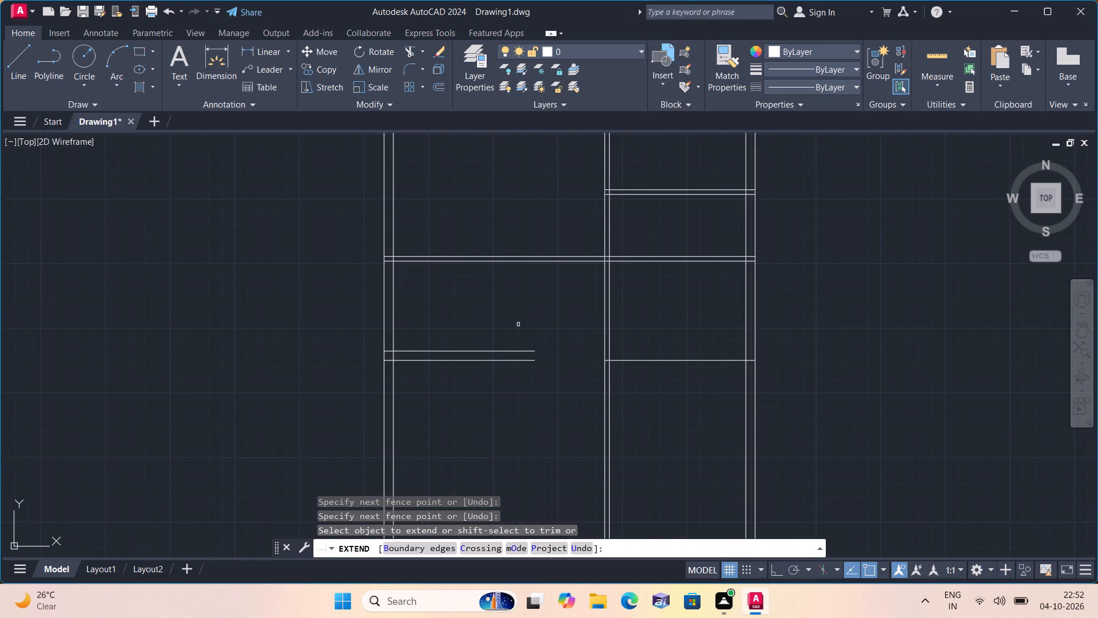
{"action": "left_click", "coordinate": [515, 324]}
{"action": "left_click", "coordinate": [520, 367]}
{"action": "key", "text": "space"}
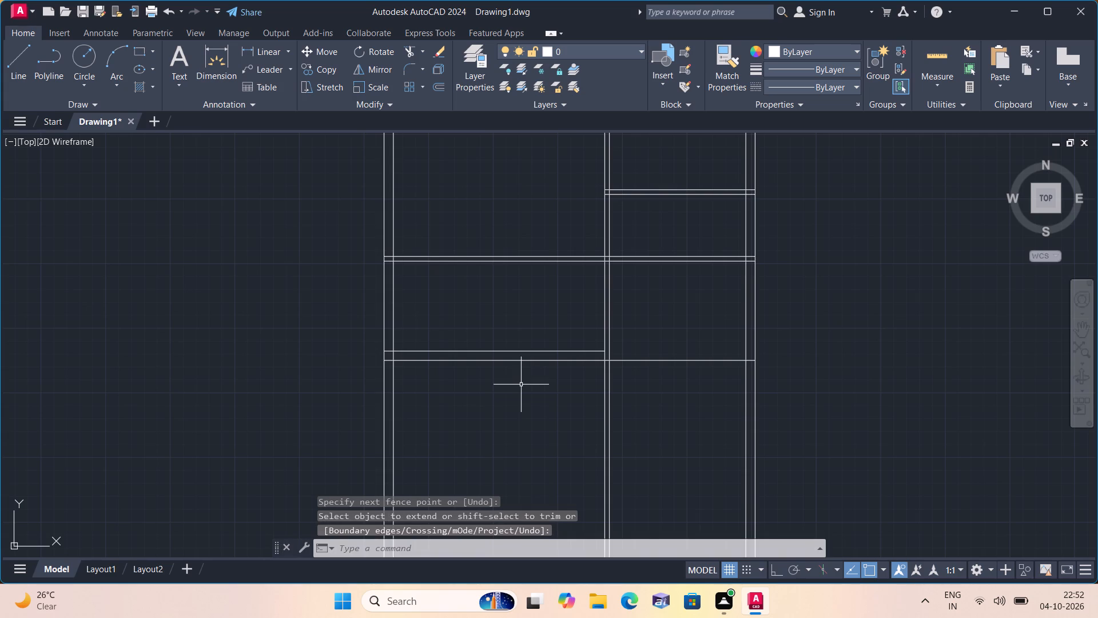
Trim the right-hand bay's vertical partition lines between the lowest full-width partition and the bottom wall.
{"action": "type", "text": "trim"}
{"action": "key", "text": "space"}
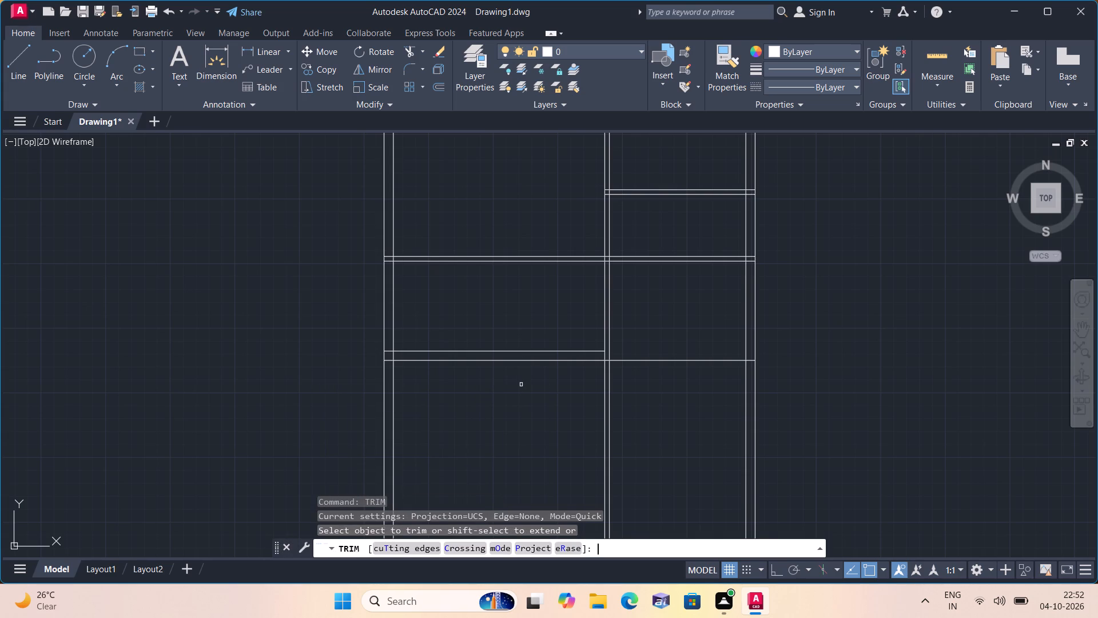
{"action": "scroll", "coordinate": [528, 365], "scroll_direction": "down", "scroll_amount": 1}
{"action": "left_click", "coordinate": [608, 322]}
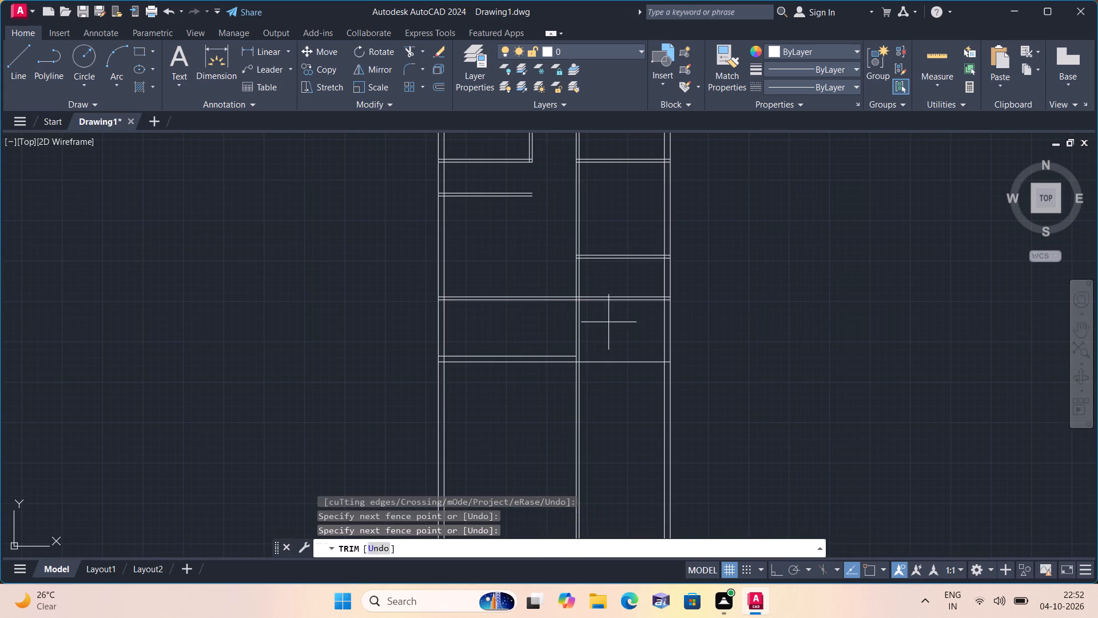
{"action": "left_click", "coordinate": [536, 330]}
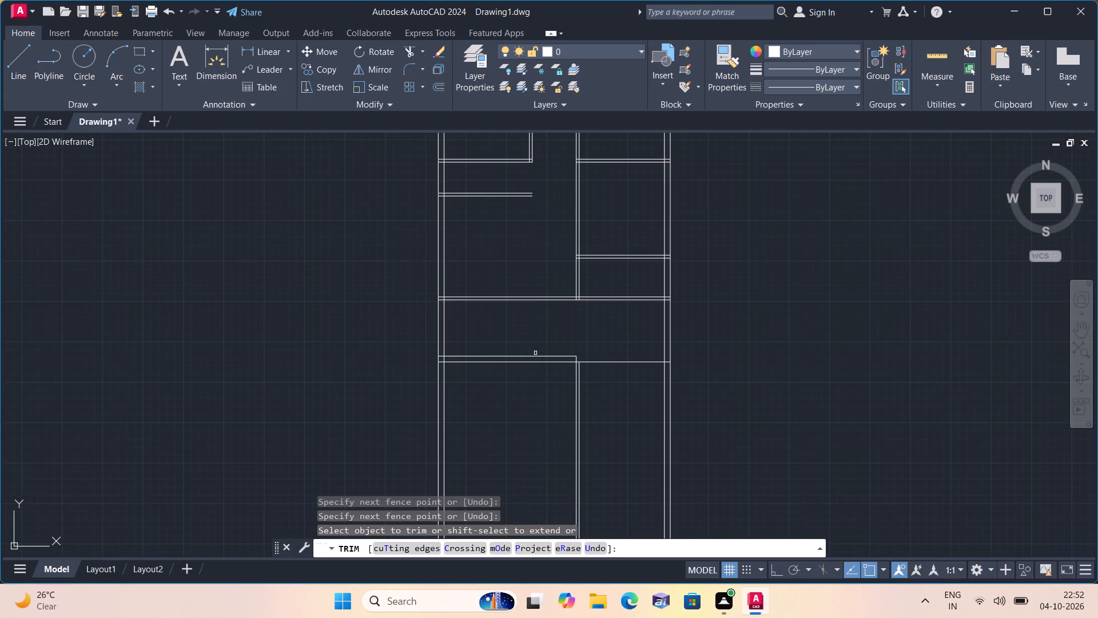
Trim all vertical wall and partition lines that run below the bottom outer wall.
{"action": "left_click", "coordinate": [387, 430]}
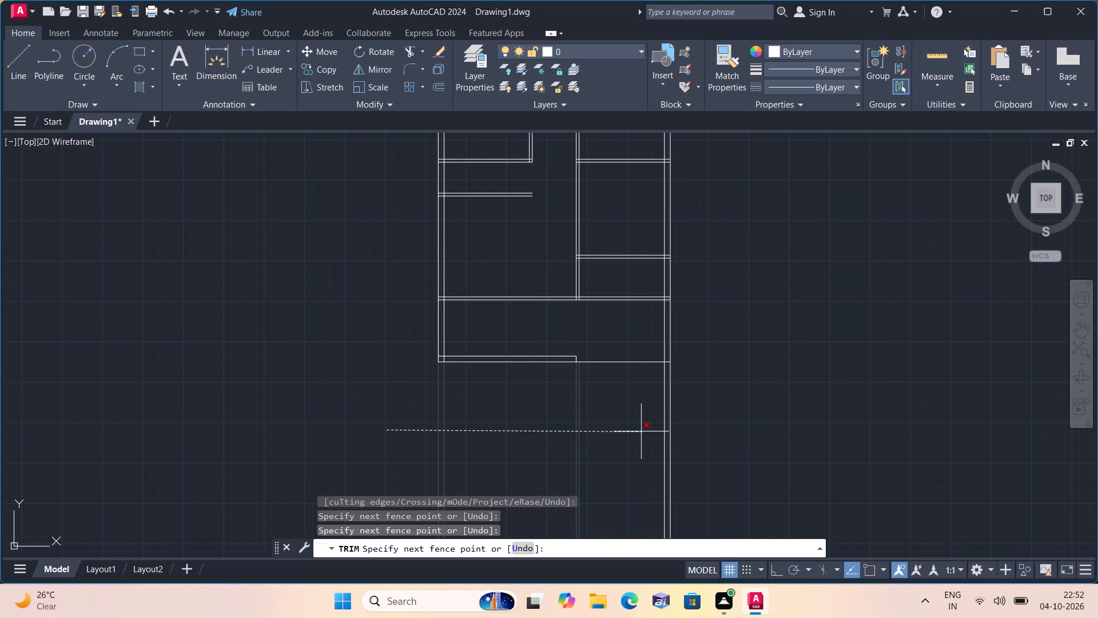
{"action": "left_click", "coordinate": [735, 429]}
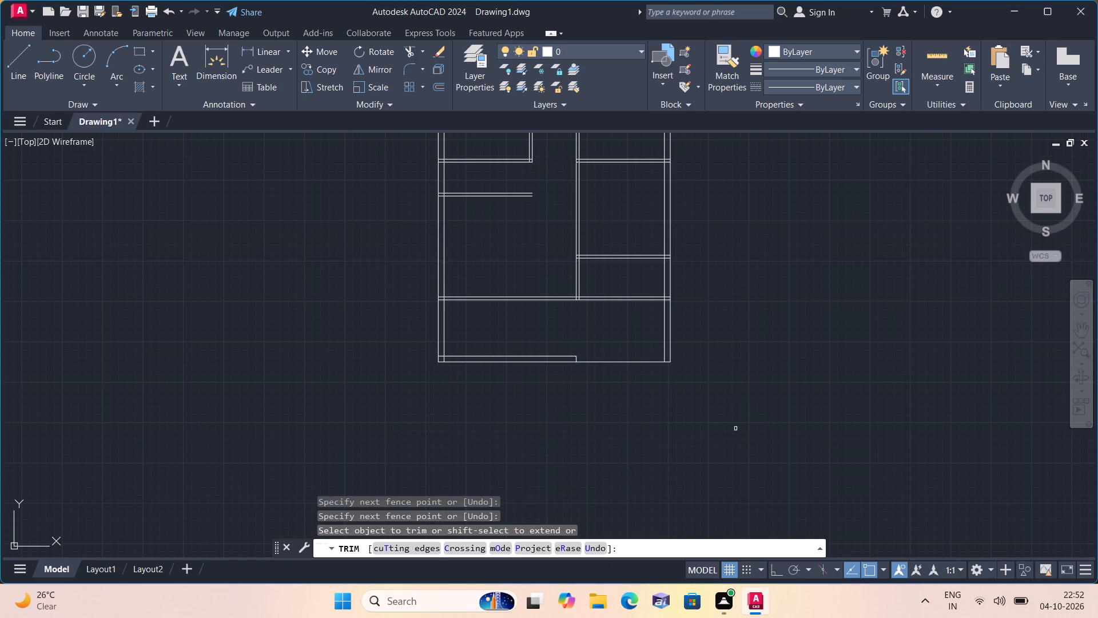
{"action": "middle_click_drag", "start_coordinate": [770, 312], "coordinate": [816, 471]}
{"action": "scroll", "coordinate": [770, 312], "scroll_direction": "down", "scroll_amount": 1}
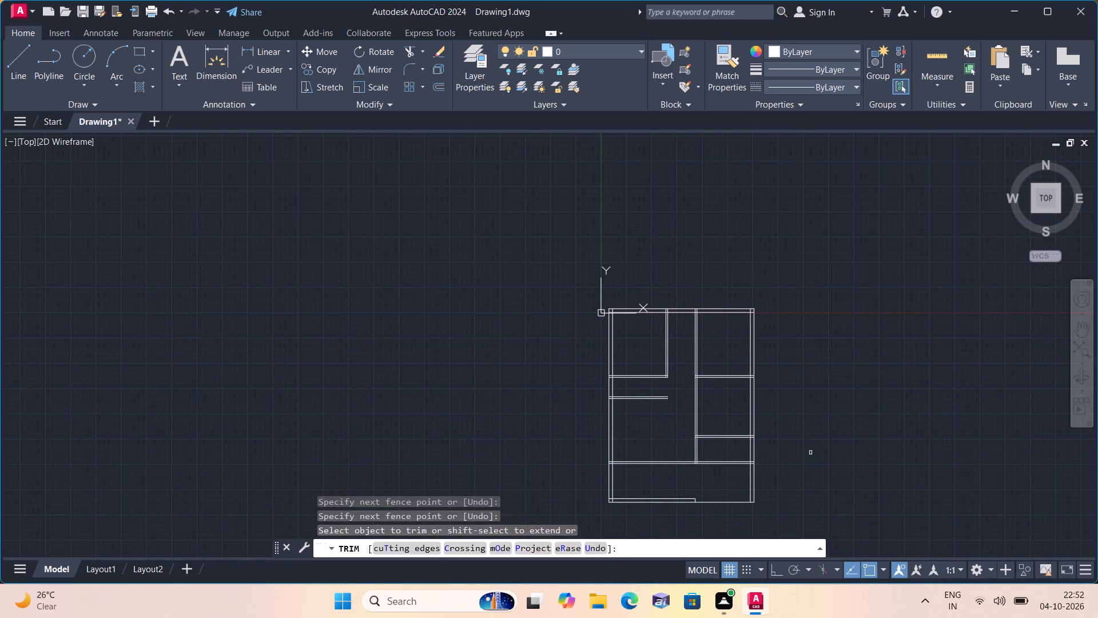
{"action": "key", "text": "space"}
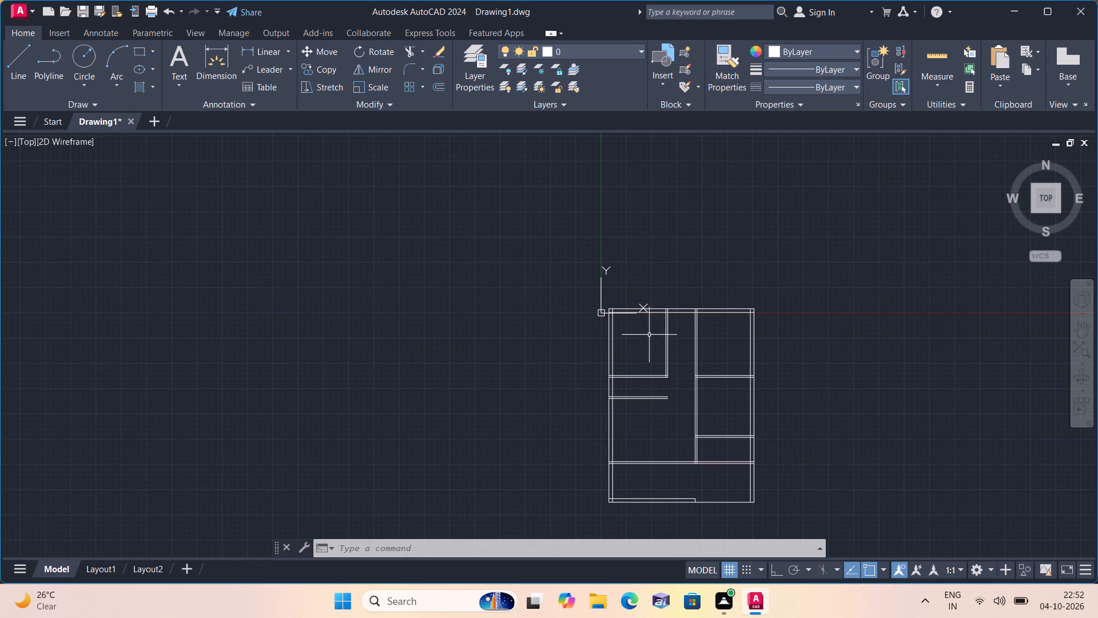
Offset the left outer wall's inner line 7'7" to the right, across the space below the upper-left room.
{"action": "scroll", "coordinate": [647, 375], "scroll_direction": "up", "scroll_amount": 1}
{"action": "middle_click_drag", "start_coordinate": [647, 375], "coordinate": [645, 354]}
{"action": "scroll", "coordinate": [645, 354], "scroll_direction": "up", "scroll_amount": 1}
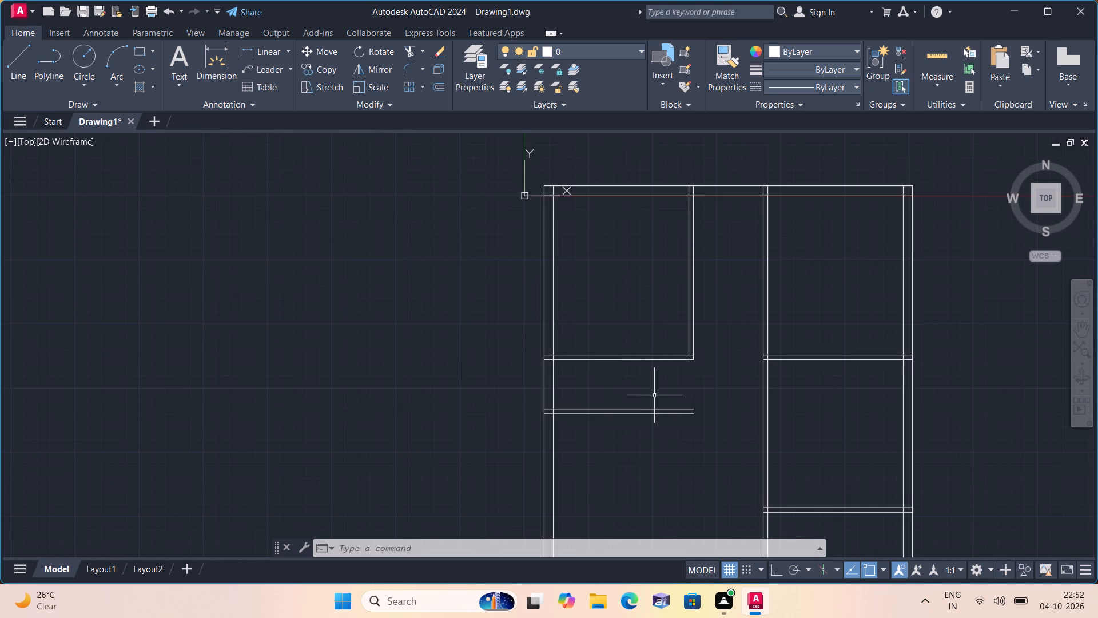
{"action": "middle_click_drag", "start_coordinate": [655, 396], "coordinate": [660, 337]}
{"action": "scroll", "coordinate": [660, 337], "scroll_direction": "up", "scroll_amount": 1}
{"action": "type", "text": "off"}
{"action": "key", "text": "space"}
{"action": "type", "text": "7'"}
{"action": "type", "text": "7\""}
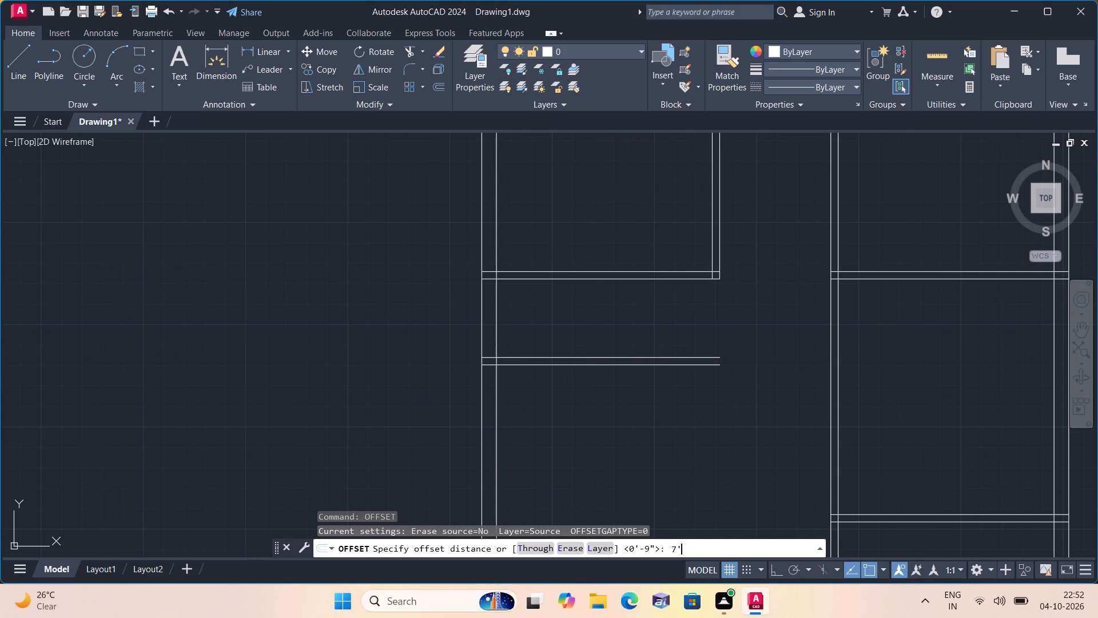
{"action": "key", "text": "space"}
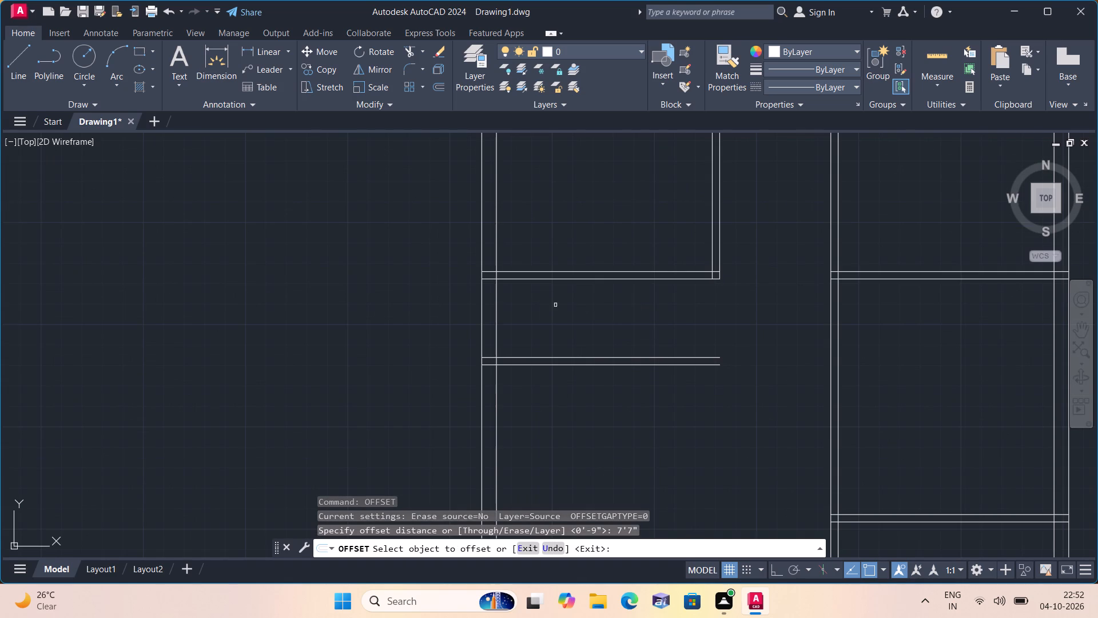
{"action": "left_click", "coordinate": [496, 314]}
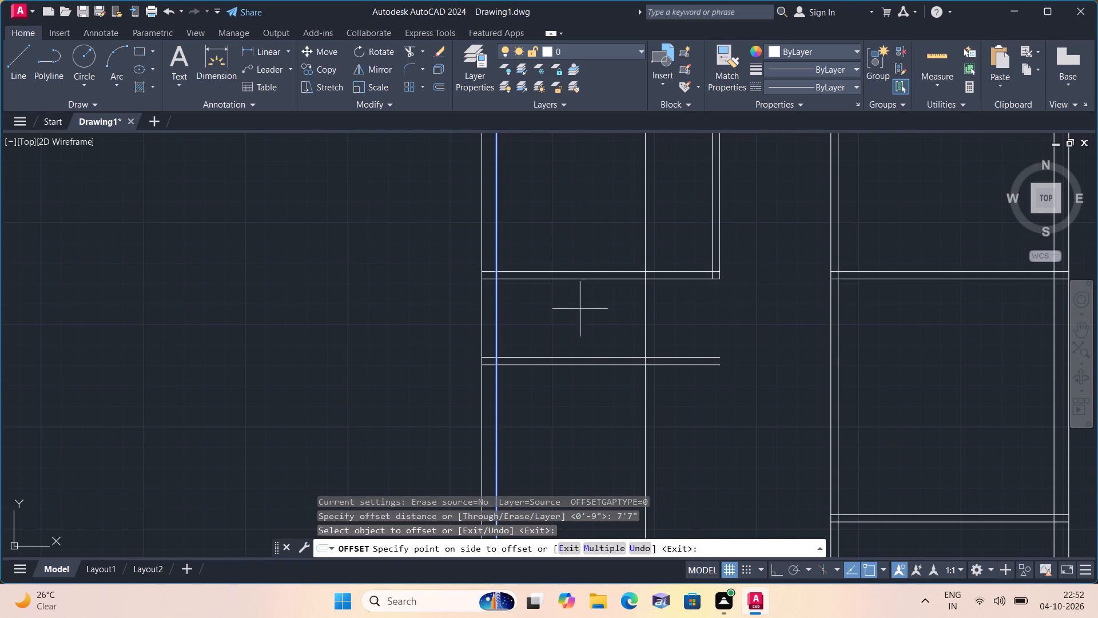
{"action": "left_click", "coordinate": [597, 310]}
{"action": "key", "text": "space"}
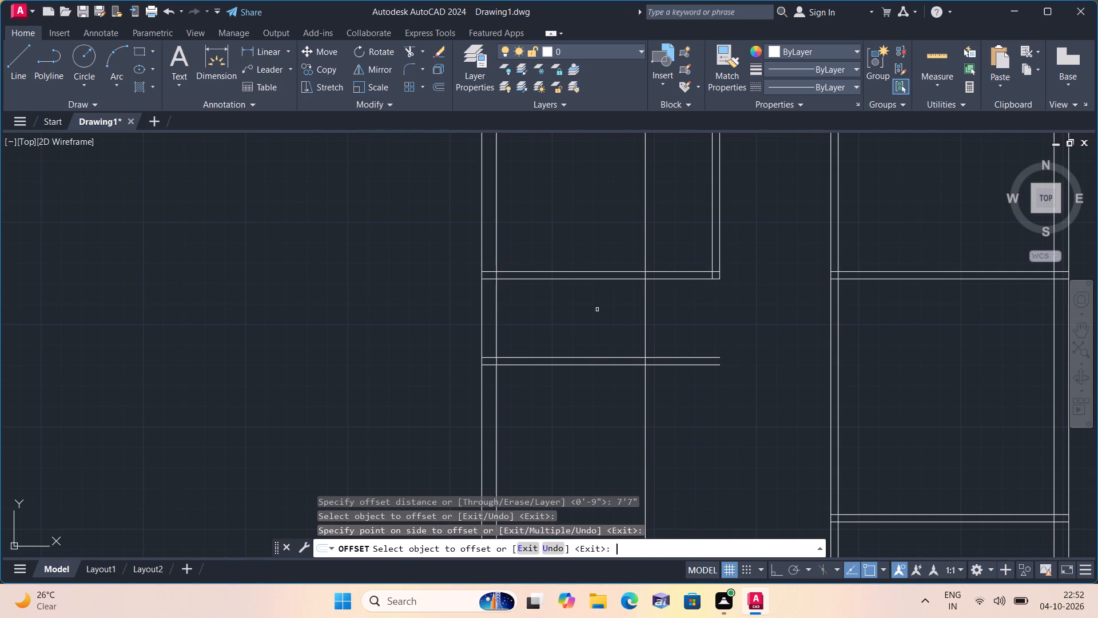
Offset the new vertical line below the upper-left room 4.5" to the right to give the partition its thickness.
{"action": "key", "text": "space"}
{"action": "type", "text": "4.5\""}
{"action": "key", "text": "space"}
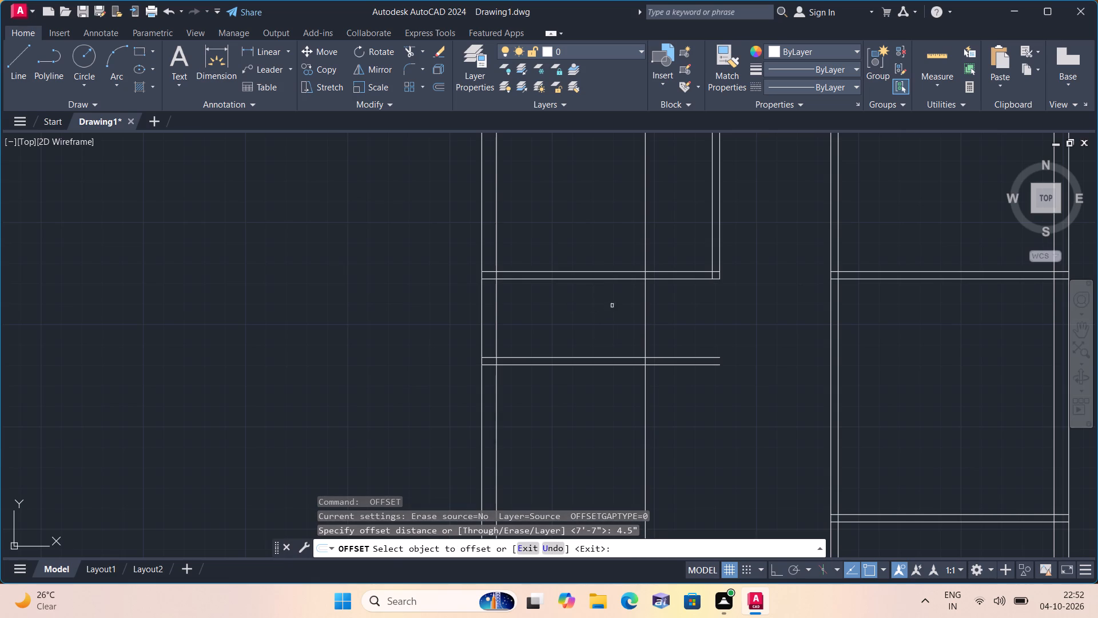
{"action": "left_click", "coordinate": [645, 304]}
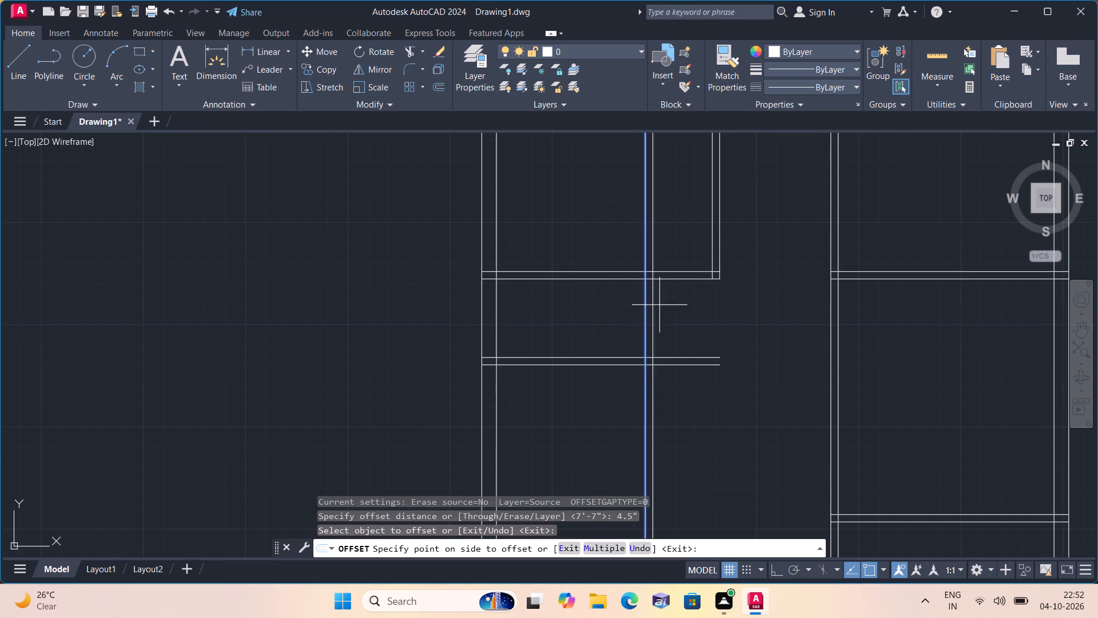
{"action": "left_click", "coordinate": [675, 305]}
{"action": "key", "text": "space"}
Trim the new vertical partition's two lines out of the upper-left room and out of the top outer wall's thickness.
{"action": "type", "text": "trim"}
{"action": "key", "text": "space"}
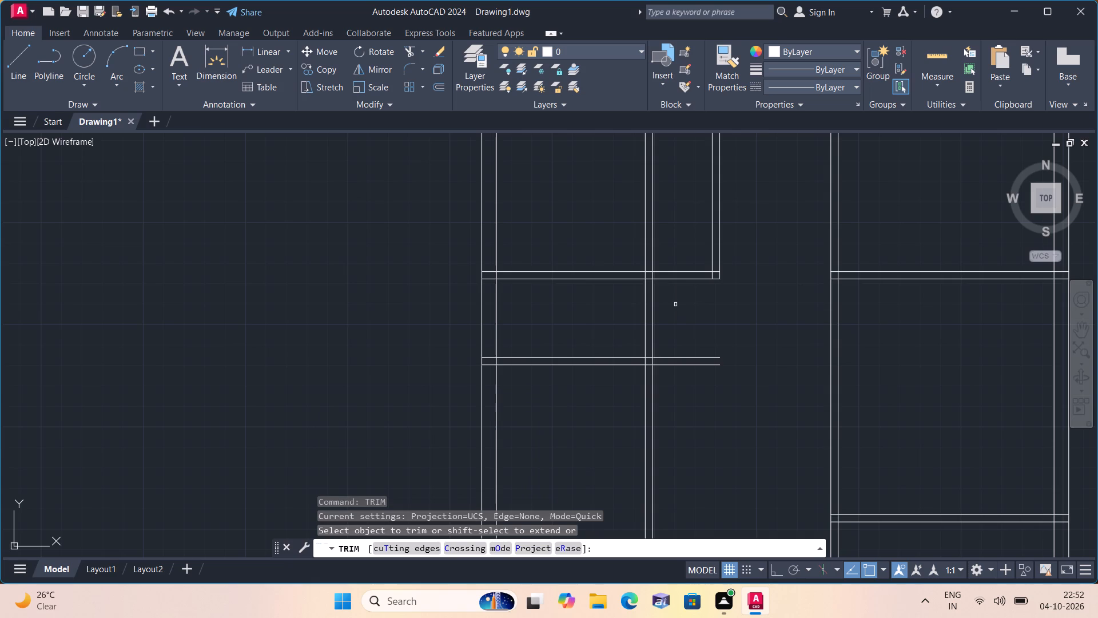
{"action": "scroll", "coordinate": [675, 304], "scroll_direction": "down", "scroll_amount": 2}
{"action": "left_click", "coordinate": [673, 239]}
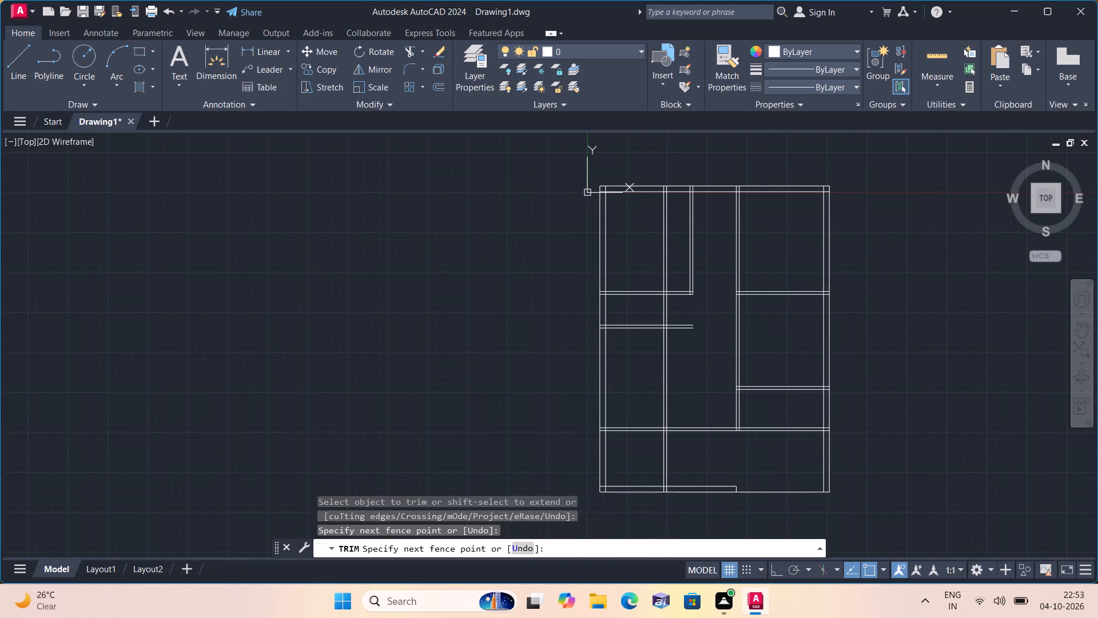
{"action": "left_click", "coordinate": [655, 247]}
{"action": "middle_click_drag", "start_coordinate": [655, 247], "coordinate": [652, 271]}
{"action": "scroll", "coordinate": [662, 219], "scroll_direction": "up", "scroll_amount": 3}
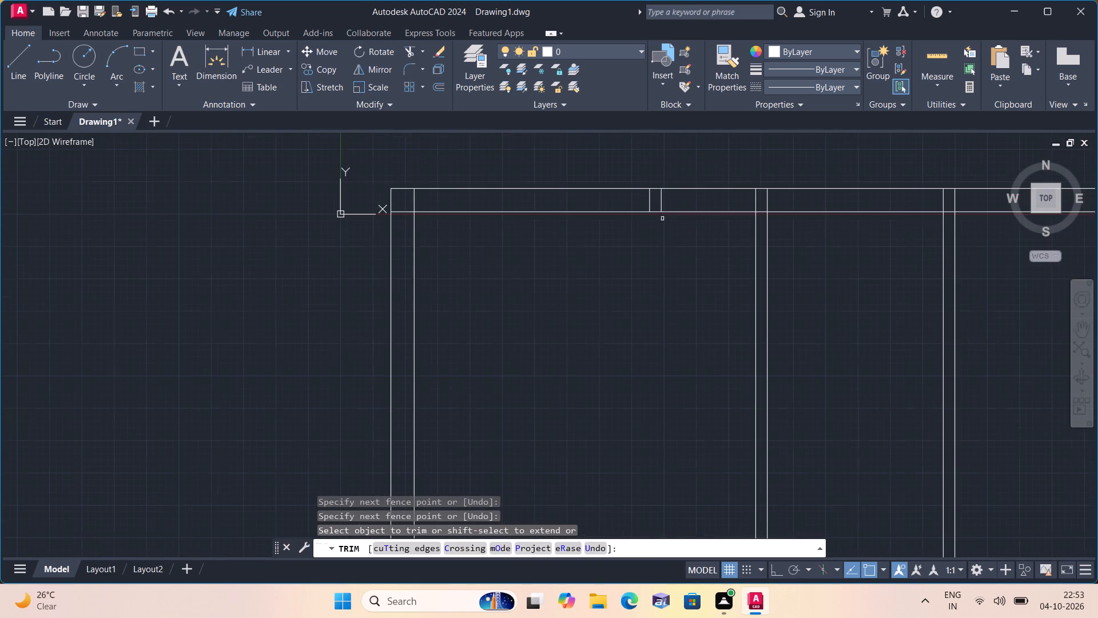
{"action": "left_click", "coordinate": [675, 198]}
{"action": "left_click", "coordinate": [647, 200]}
{"action": "scroll", "coordinate": [647, 200], "scroll_direction": "down", "scroll_amount": 2}
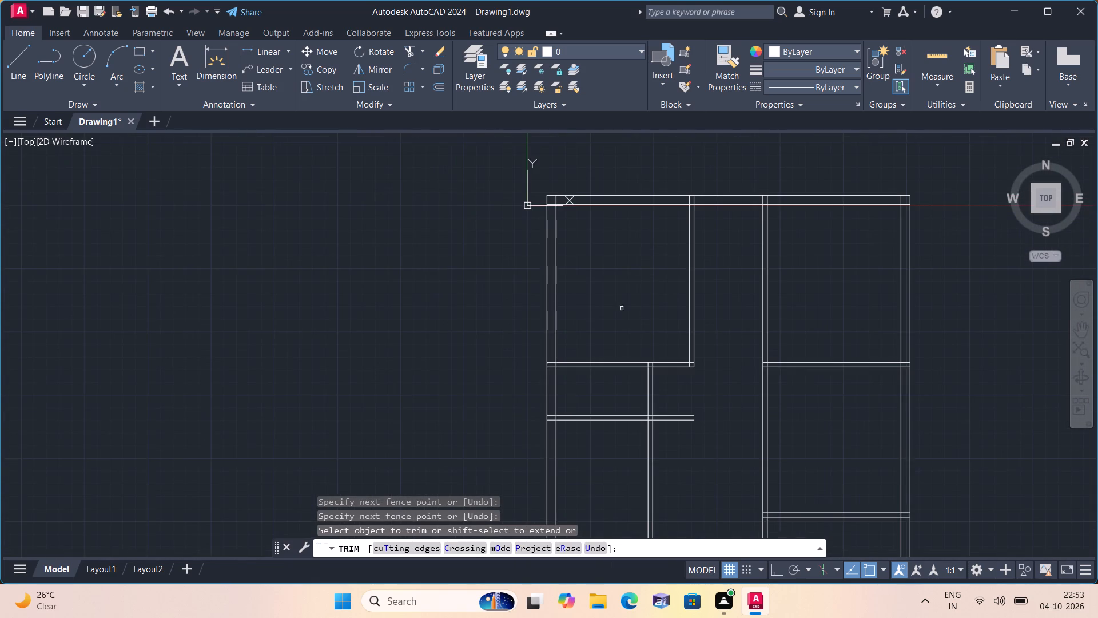
Trim the short horizontal partition's ends past the new vertical partition, and the vertical lines running below it to the lowest full-width partition.
{"action": "middle_click_drag", "start_coordinate": [619, 308], "coordinate": [612, 216]}
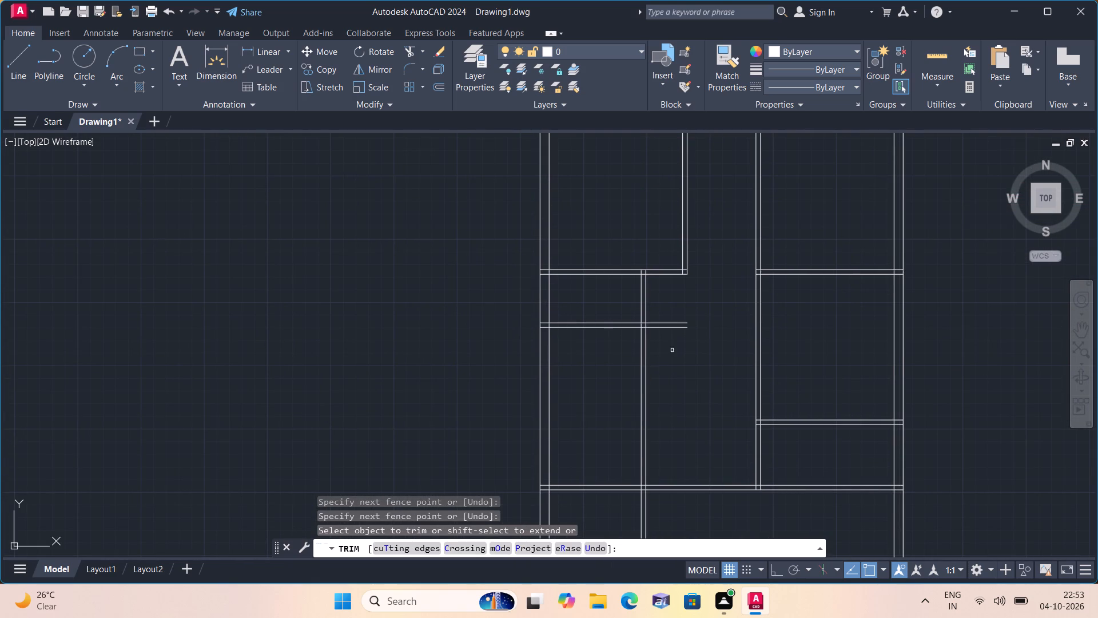
{"action": "left_click", "coordinate": [671, 300]}
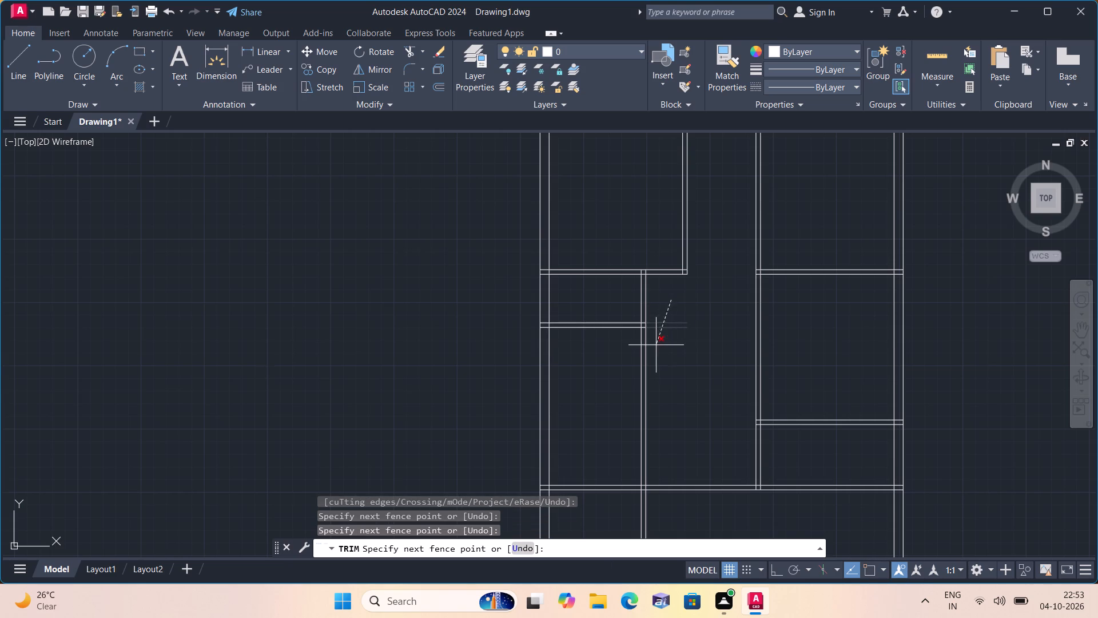
{"action": "left_click", "coordinate": [639, 355]}
Trim the vertical partition's leftover pieces from the bottom bay, the lowest full-width partition's thickness and the bottom outer wall.
{"action": "middle_click_drag", "start_coordinate": [636, 357], "coordinate": [624, 251]}
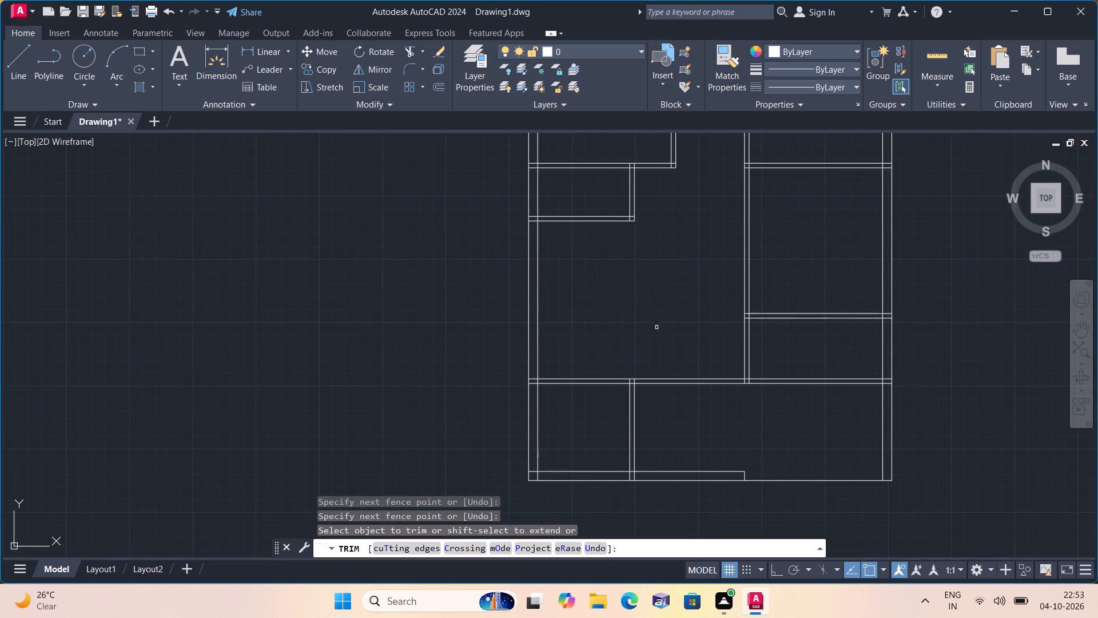
{"action": "left_click", "coordinate": [644, 396]}
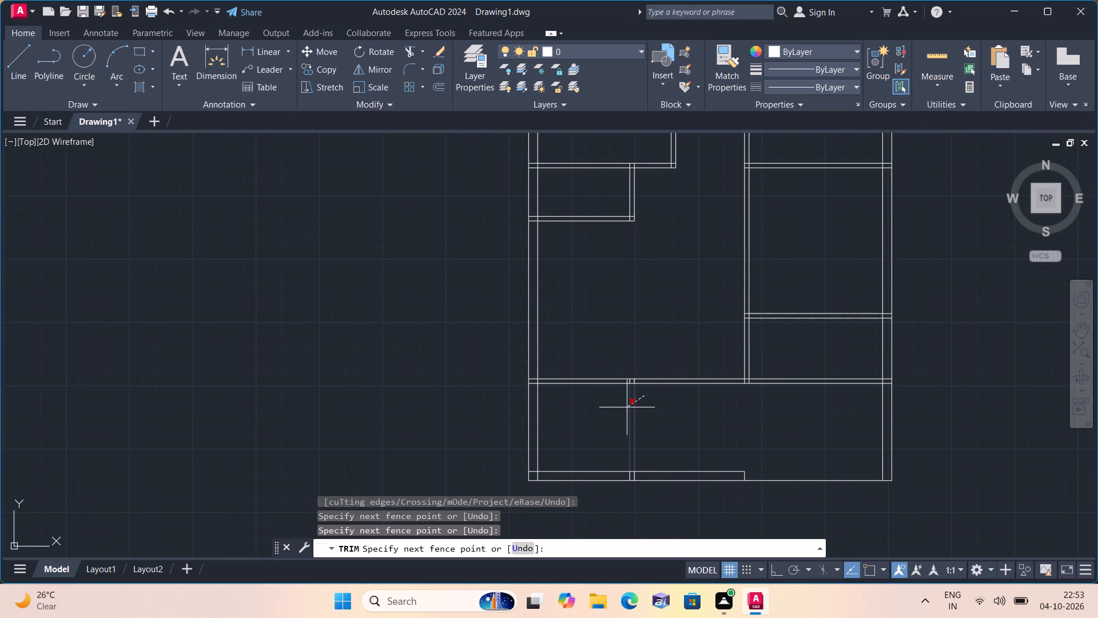
{"action": "left_click", "coordinate": [627, 407]}
{"action": "scroll", "coordinate": [643, 395], "scroll_direction": "up", "scroll_amount": 1}
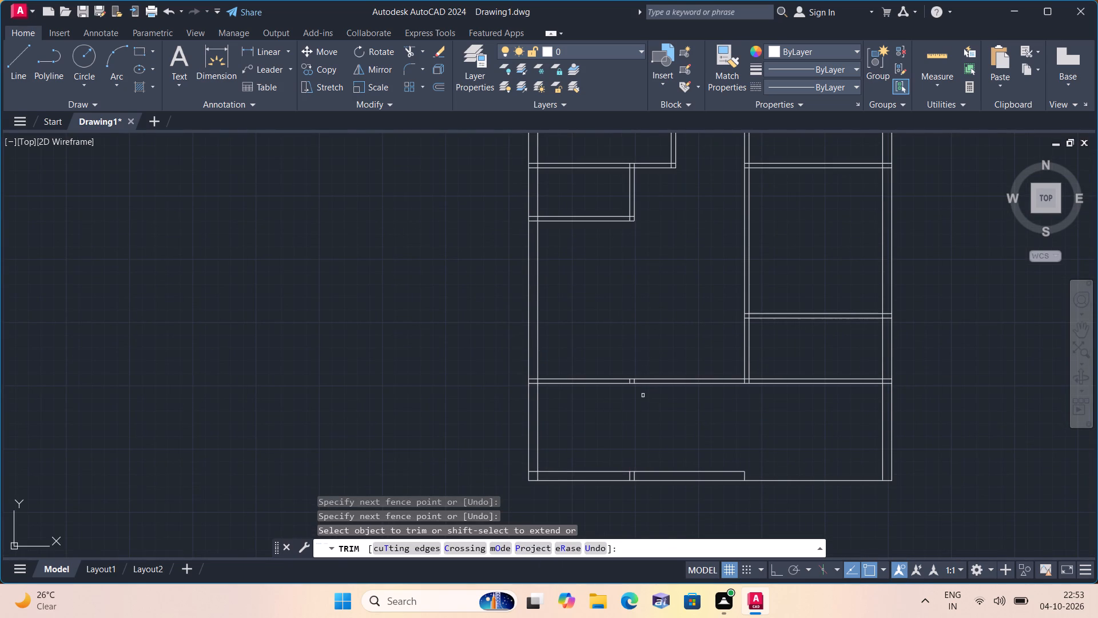
{"action": "scroll", "coordinate": [643, 395], "scroll_direction": "up", "scroll_amount": 1}
{"action": "left_click", "coordinate": [630, 366]}
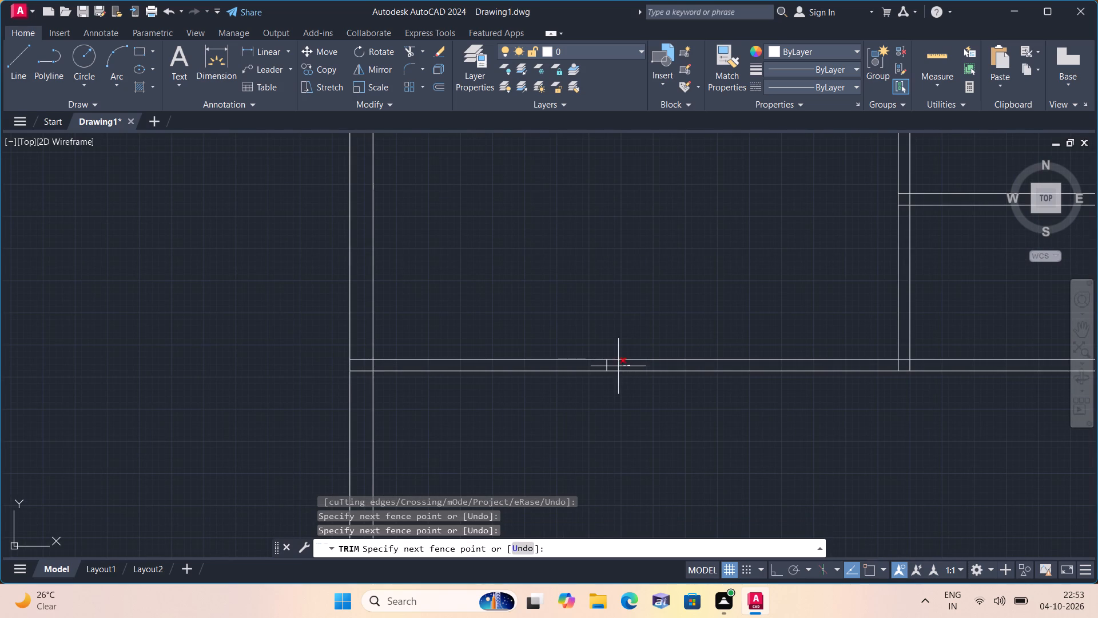
{"action": "left_click", "coordinate": [599, 366]}
{"action": "scroll", "coordinate": [597, 366], "scroll_direction": "down", "scroll_amount": 1}
{"action": "middle_click_drag", "start_coordinate": [630, 415], "coordinate": [639, 311]}
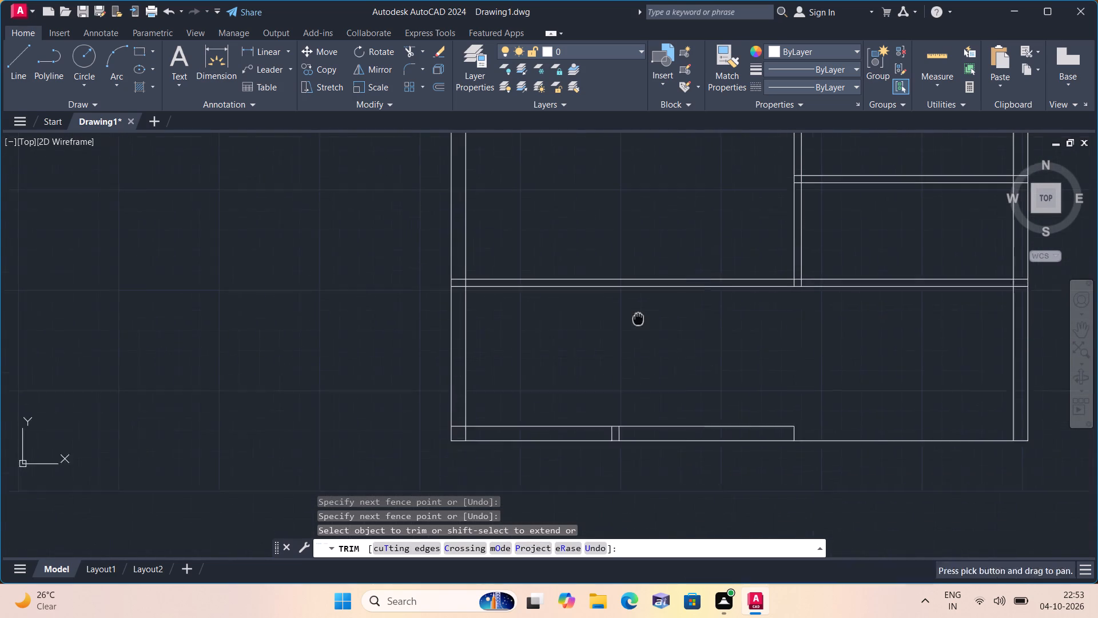
{"action": "scroll", "coordinate": [632, 407], "scroll_direction": "up", "scroll_amount": 1}
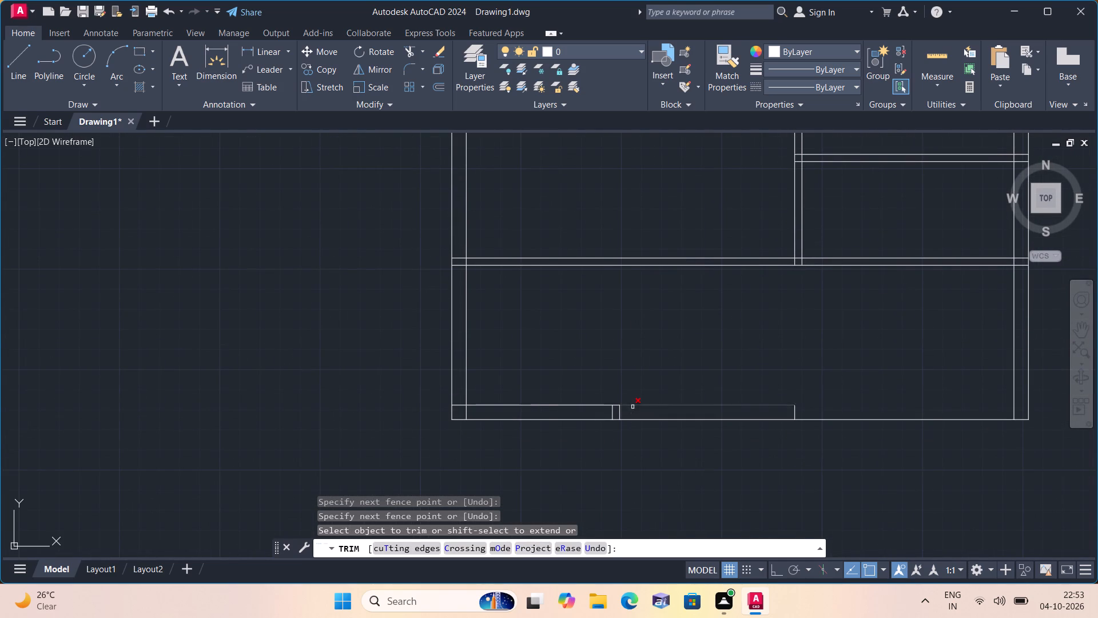
{"action": "left_click", "coordinate": [632, 411]}
{"action": "left_click", "coordinate": [588, 417]}
Trim the lowest full-width partition's lines inside the left outer wall, and the wall's inner line between them, to open the junction.
{"action": "scroll", "coordinate": [588, 418], "scroll_direction": "down", "scroll_amount": 1}
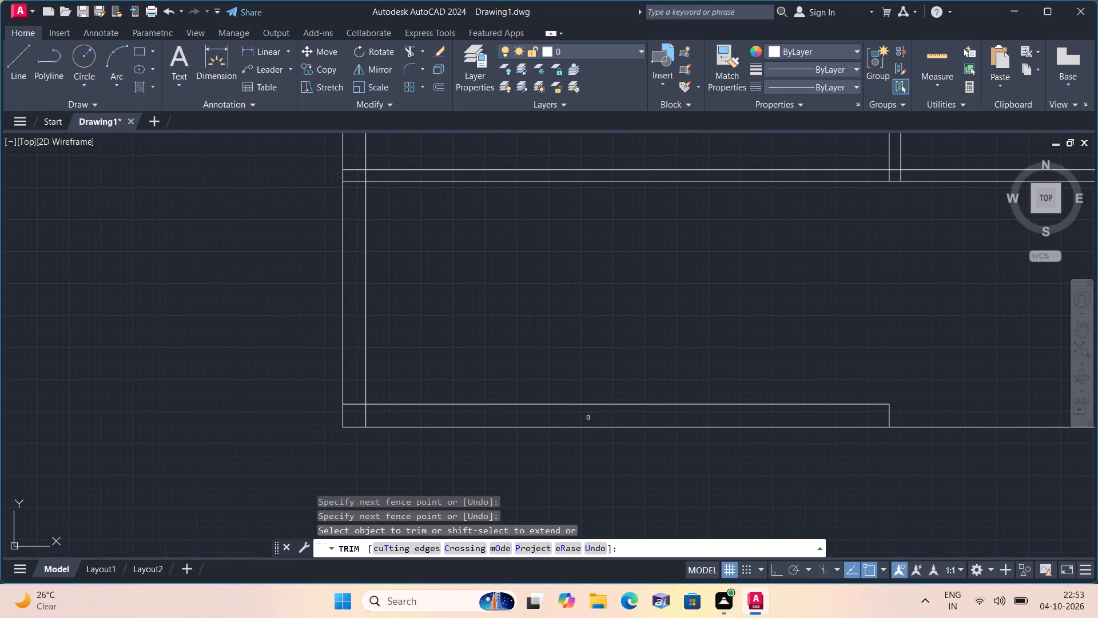
{"action": "scroll", "coordinate": [587, 418], "scroll_direction": "down", "scroll_amount": 1}
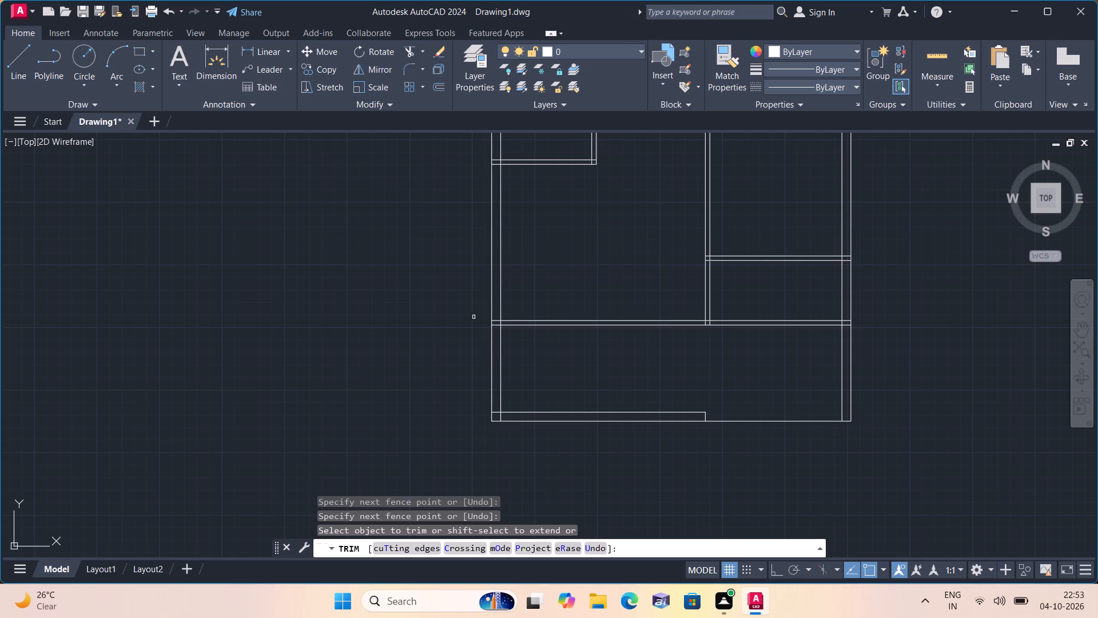
{"action": "scroll", "coordinate": [490, 327], "scroll_direction": "up", "scroll_amount": 3}
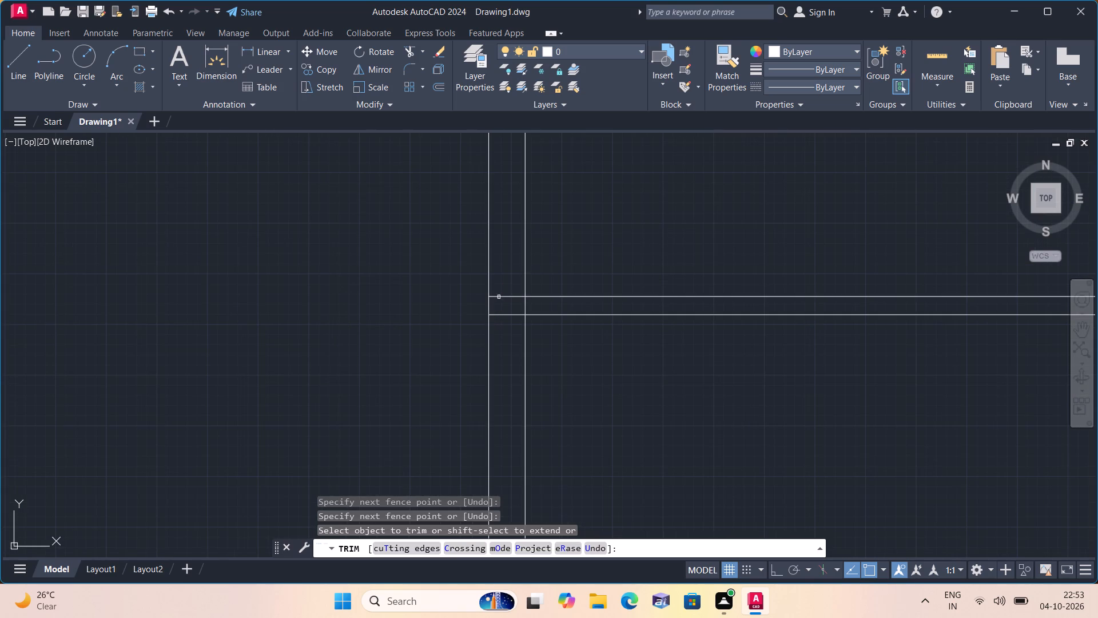
{"action": "left_click", "coordinate": [500, 287]}
{"action": "left_click", "coordinate": [504, 321]}
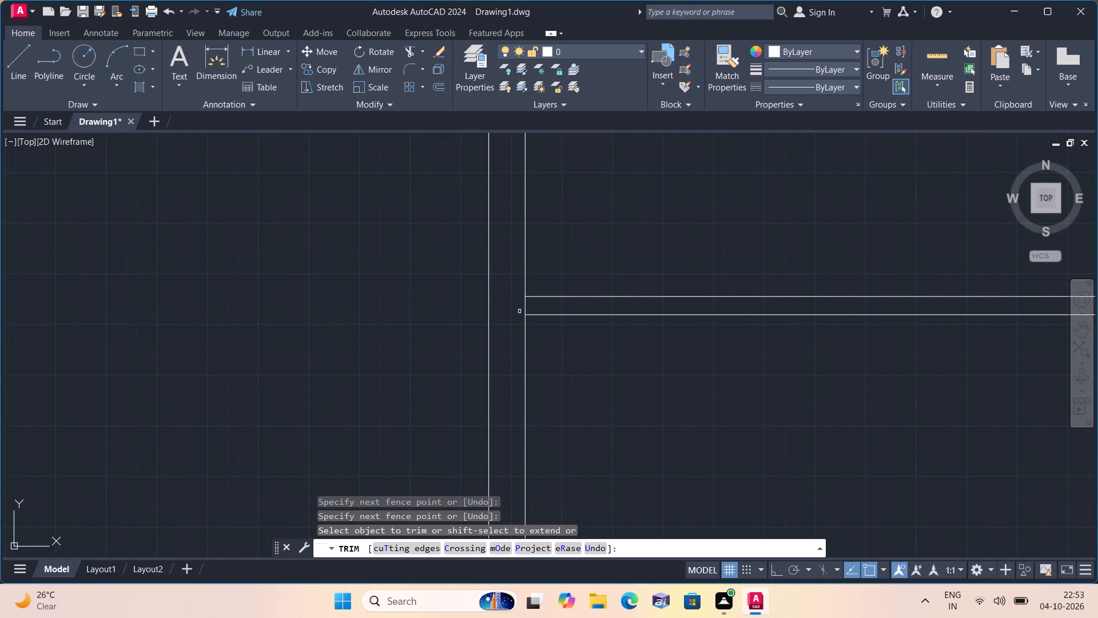
{"action": "left_click", "coordinate": [523, 309]}
Trim the overlapping inner wall line ends at the plan's bottom-left outer corner.
{"action": "middle_click_drag", "start_coordinate": [522, 307], "coordinate": [514, 210]}
{"action": "scroll", "coordinate": [520, 306], "scroll_direction": "down", "scroll_amount": 1}
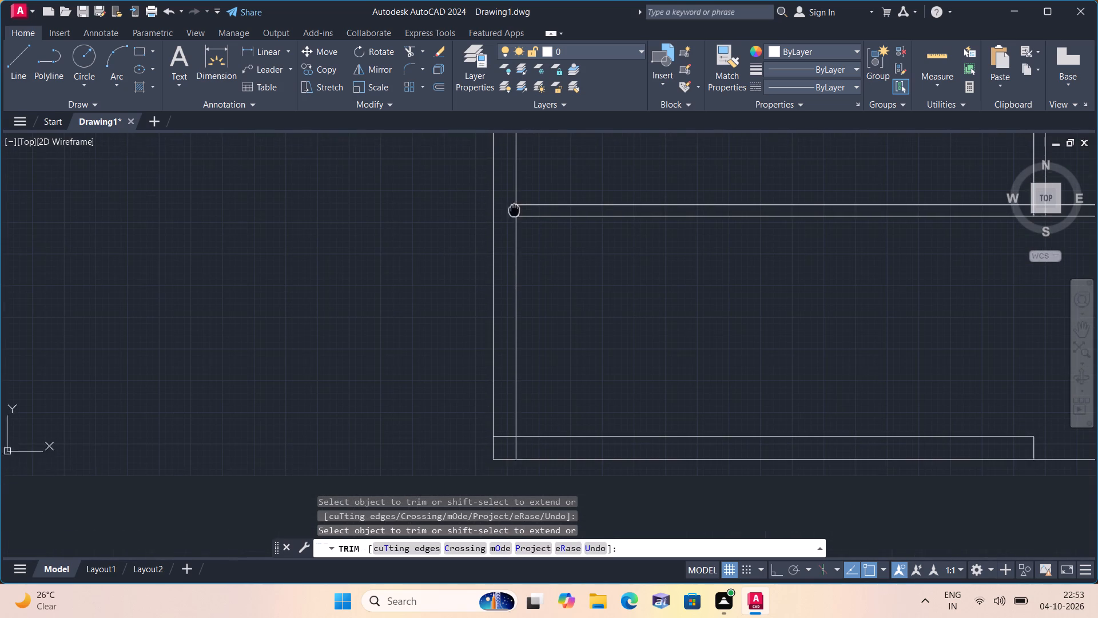
{"action": "left_click", "coordinate": [507, 431]}
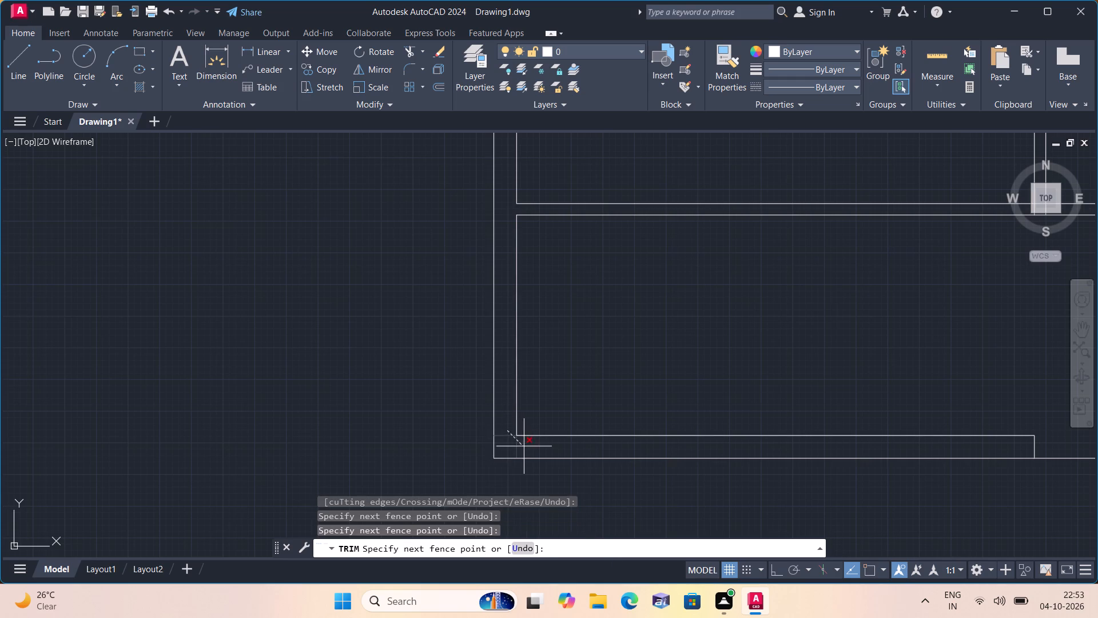
{"action": "left_click", "coordinate": [524, 446]}
{"action": "scroll", "coordinate": [376, 365], "scroll_direction": "down", "scroll_amount": 2}
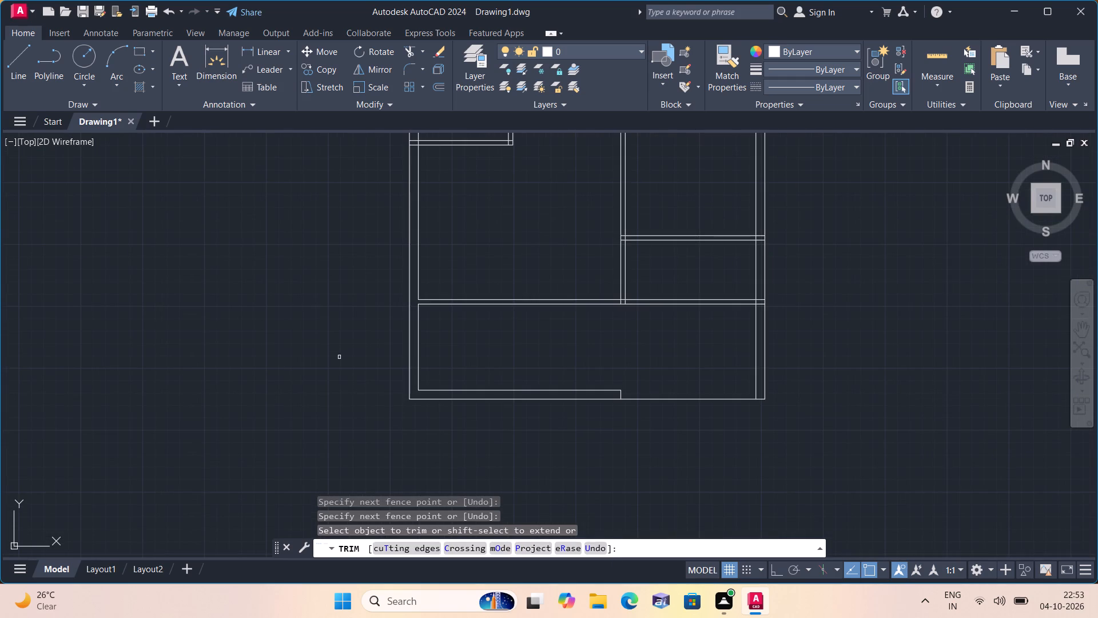
{"action": "key", "text": "space"}
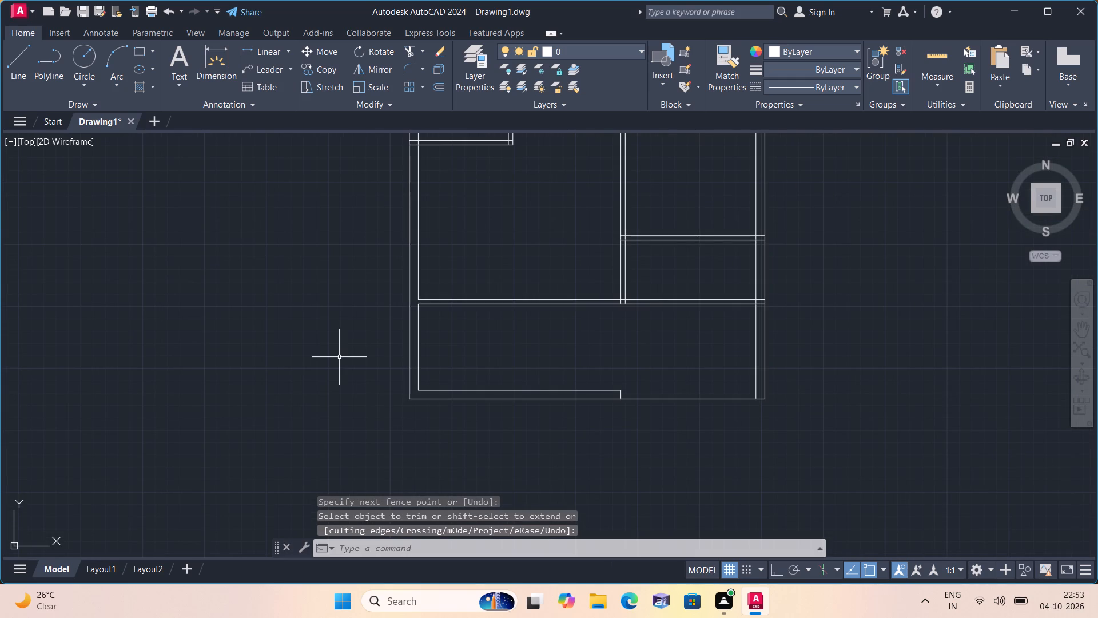
Offset the left outer wall's inner line 11' to the right inside the bottom bay.
{"action": "type", "text": "off"}
{"action": "key", "text": "space"}
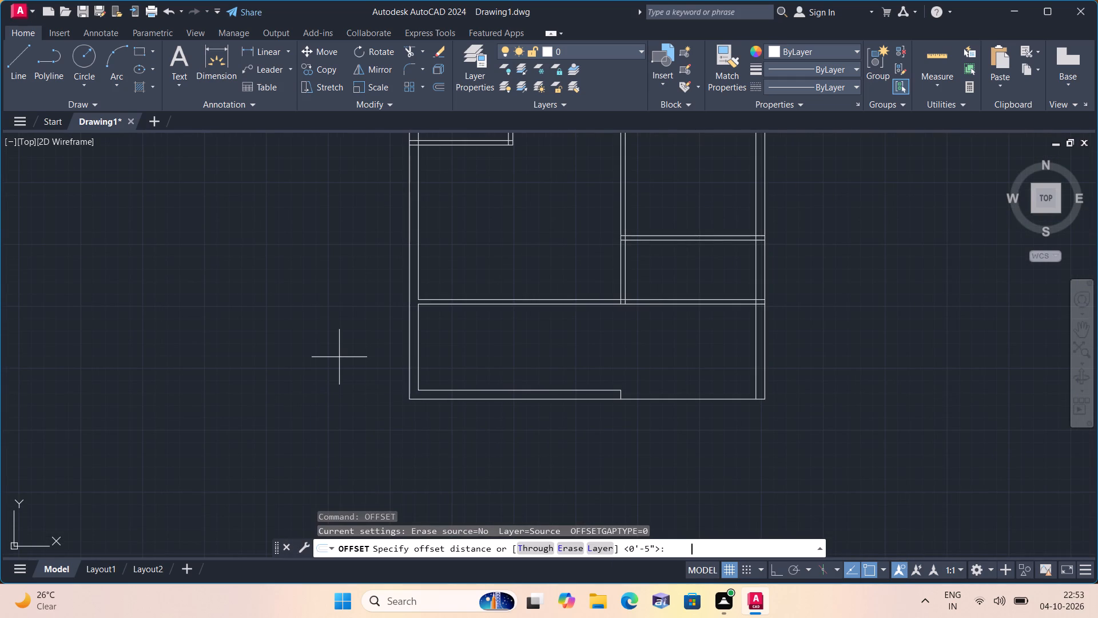
{"action": "type", "text": "11'"}
{"action": "key", "text": "space"}
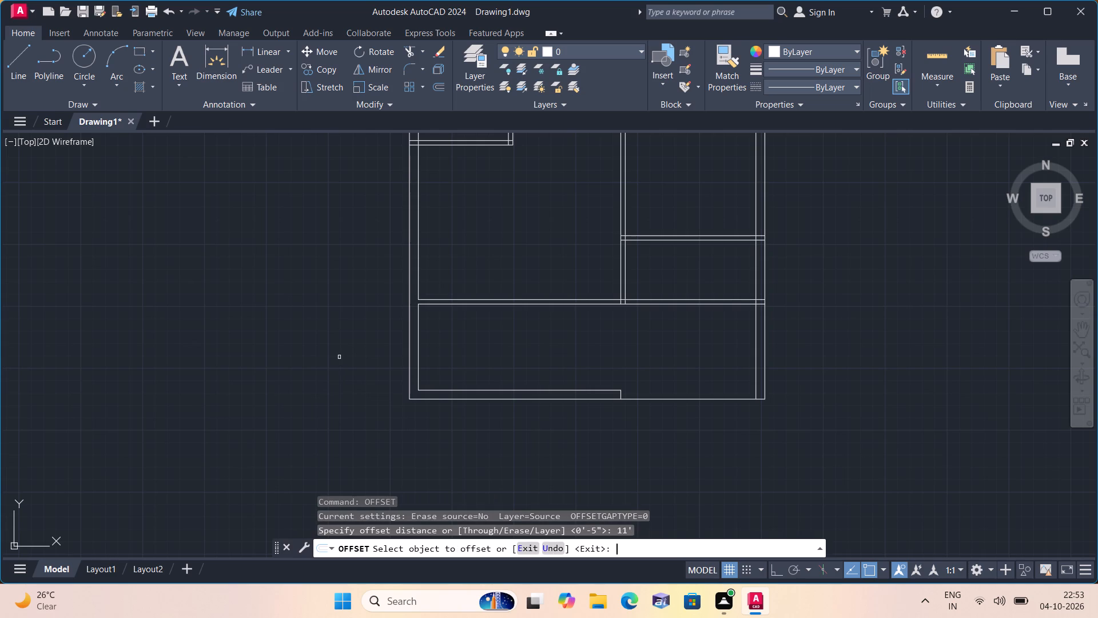
{"action": "left_click", "coordinate": [419, 339]}
{"action": "left_click", "coordinate": [513, 343]}
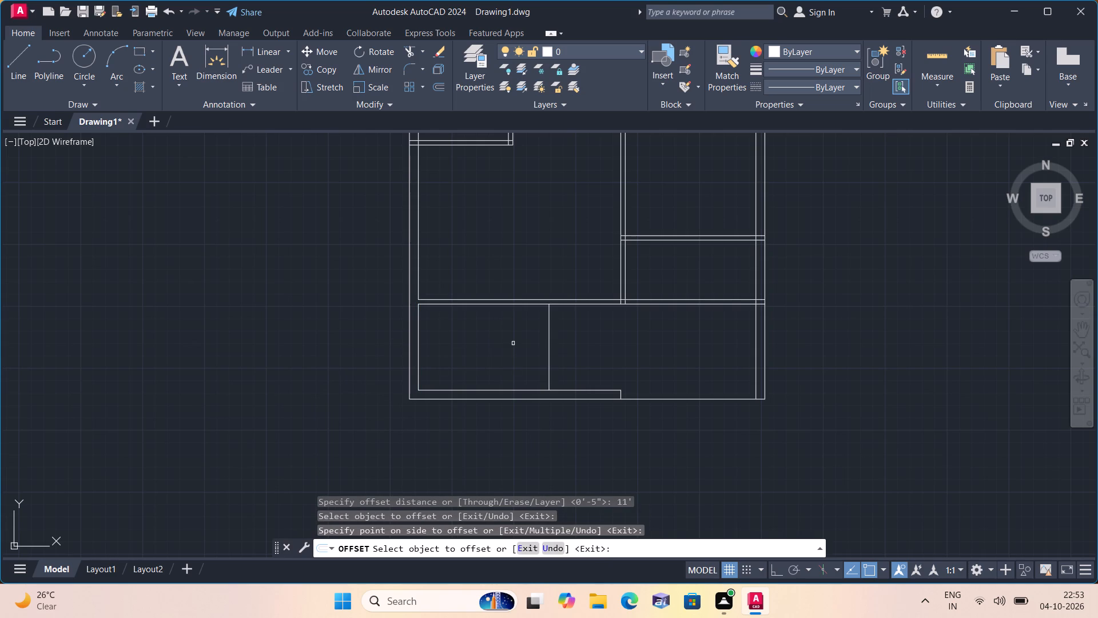
{"action": "key", "text": "space"}
Offset the bottom bay's new vertical line 4.5" to the right to form a partition.
{"action": "key", "text": "space"}
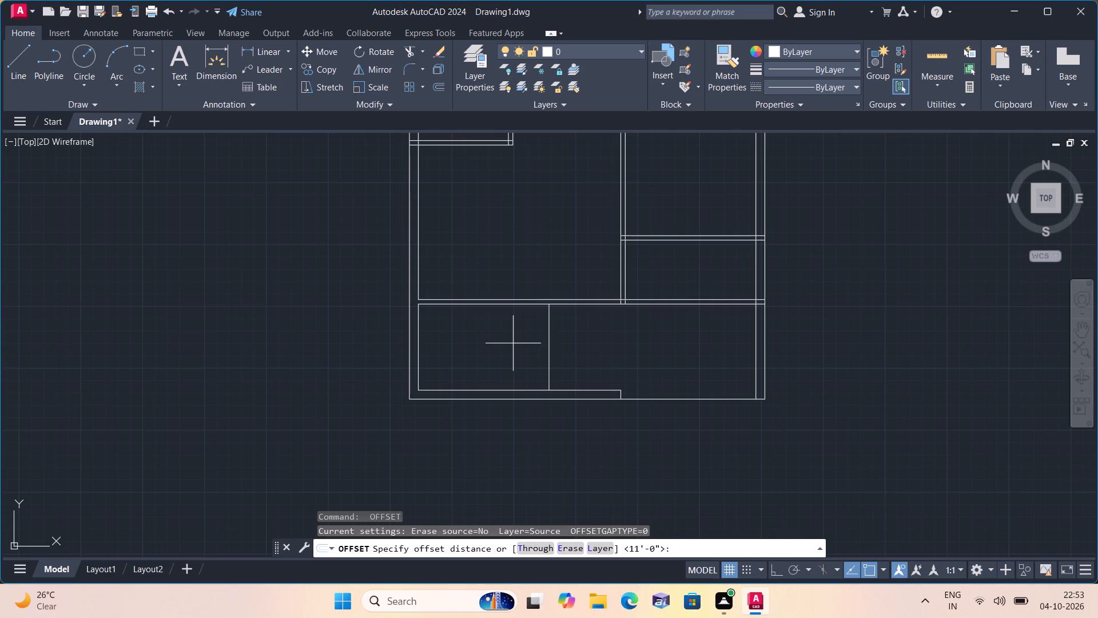
{"action": "type", "text": "4.5\""}
{"action": "key", "text": "space"}
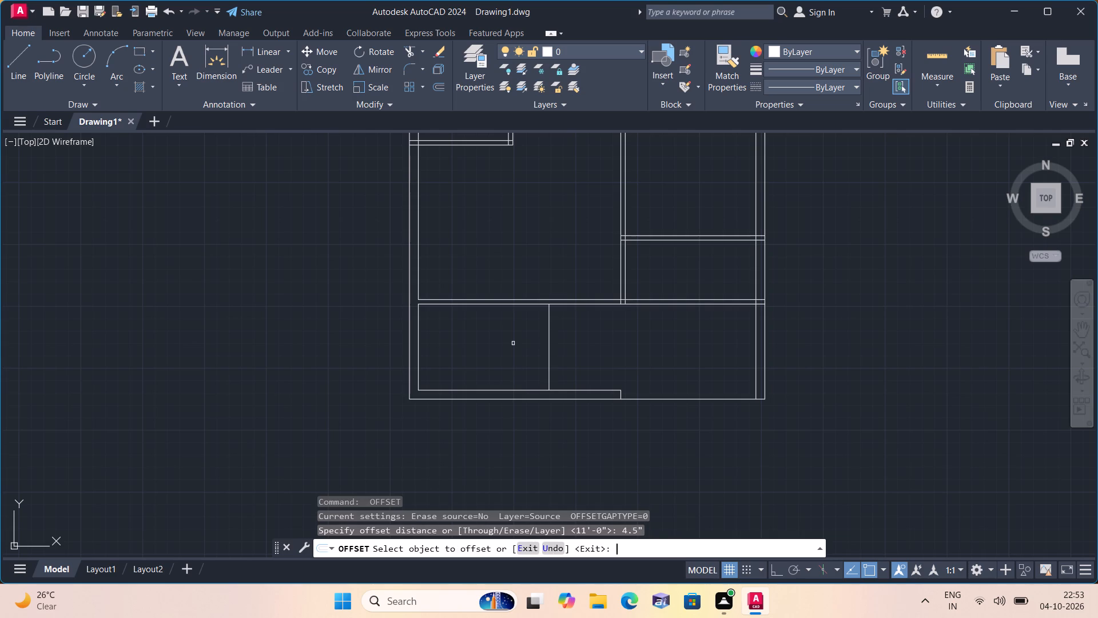
{"action": "left_click", "coordinate": [550, 339]}
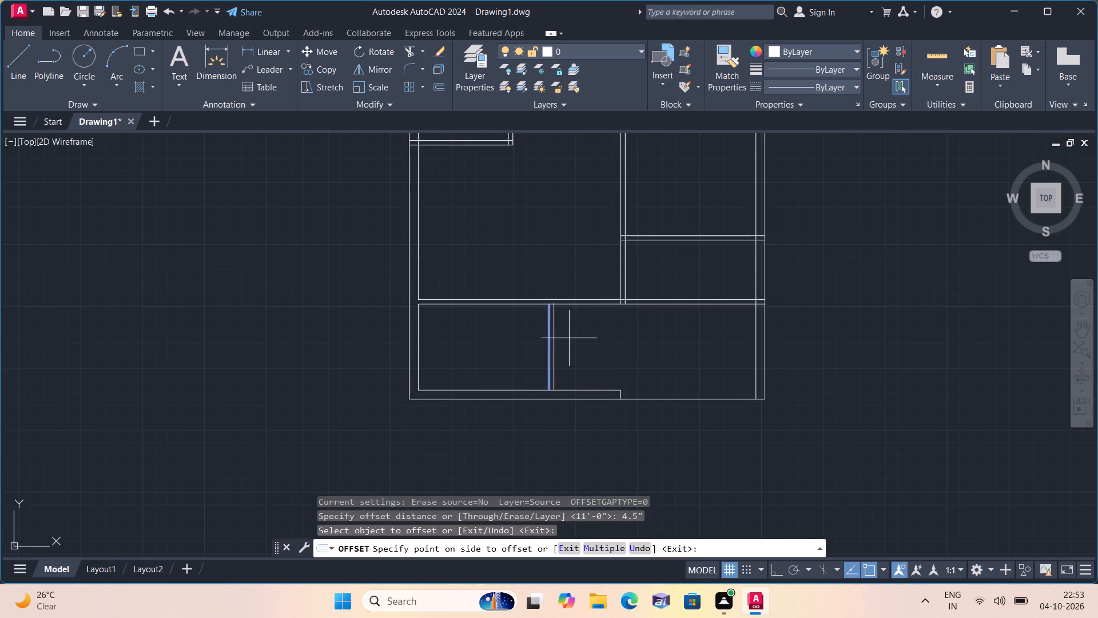
{"action": "left_click", "coordinate": [581, 337]}
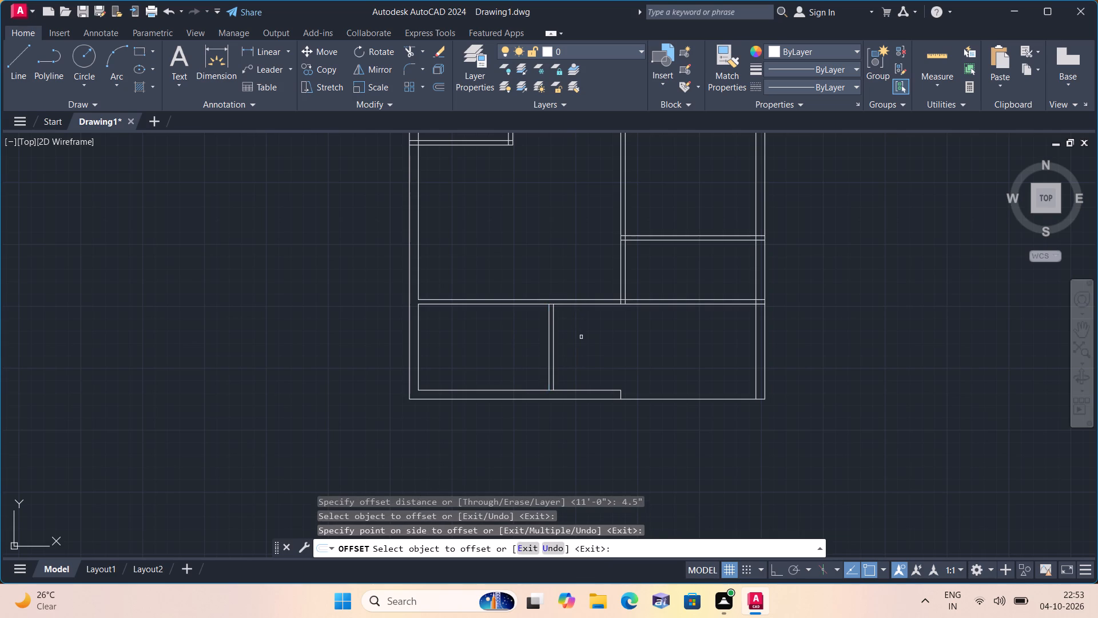
{"action": "key", "text": "space"}
Extend both lines of the bottom bay's partition up to the full-width partition's upper line and down to the bottom wall's outer line.
{"action": "type", "text": "exte"}
{"action": "key", "text": "space"}
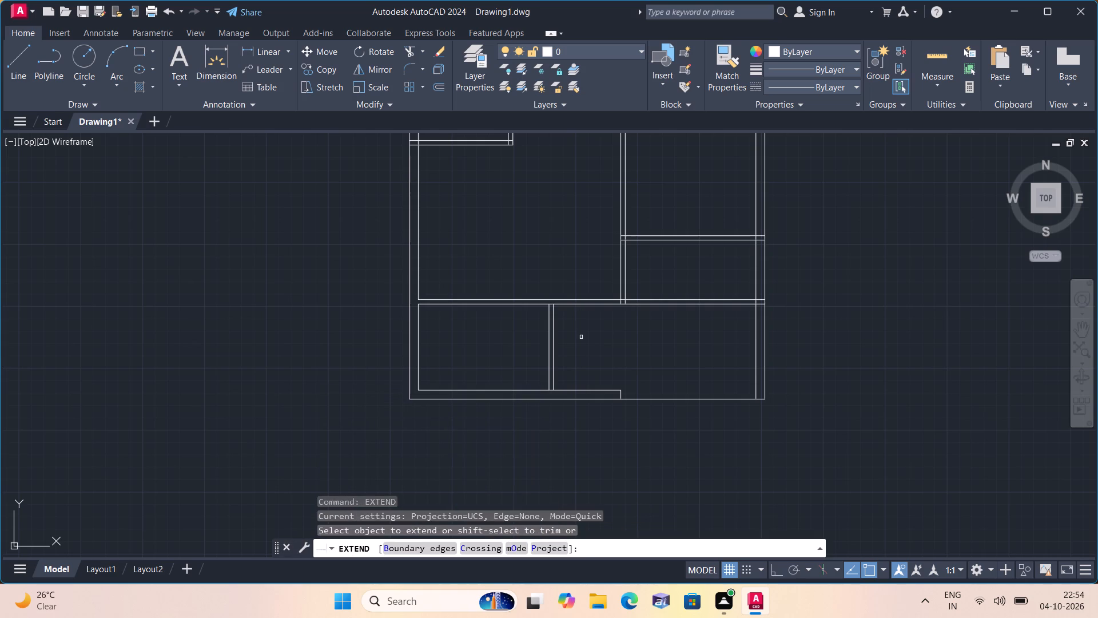
{"action": "left_click", "coordinate": [584, 326]}
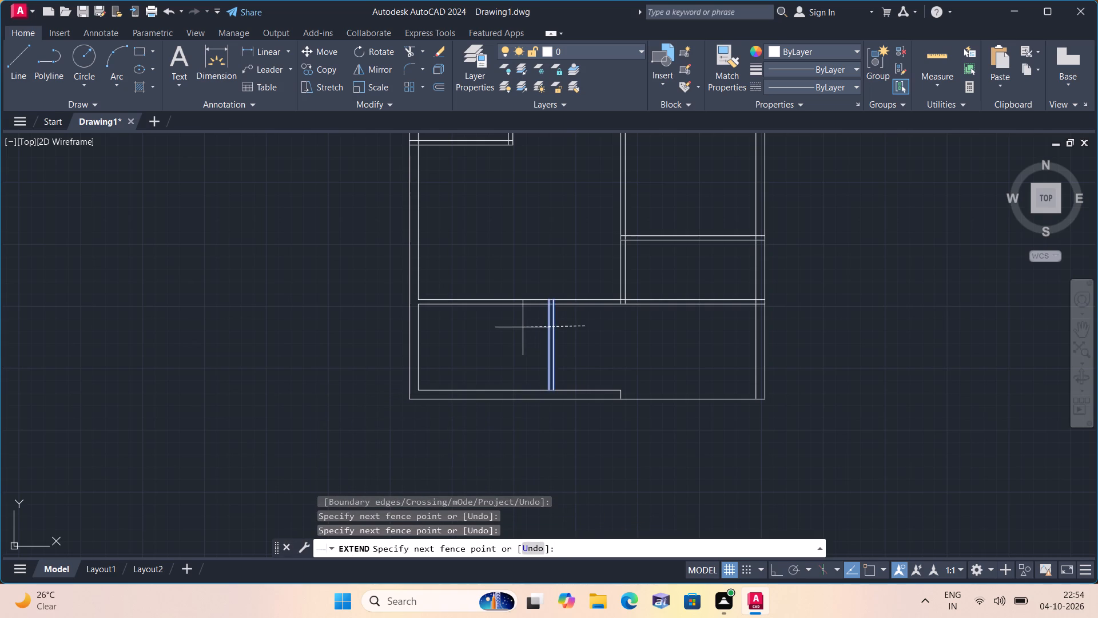
{"action": "left_click", "coordinate": [523, 327]}
{"action": "left_click", "coordinate": [524, 332]}
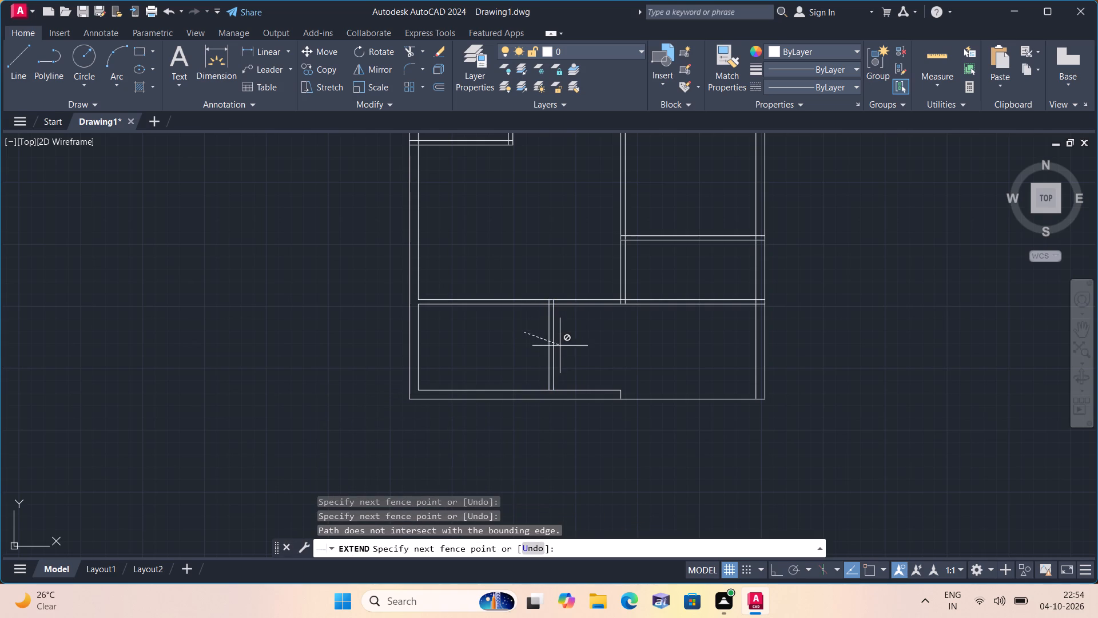
{"action": "left_click", "coordinate": [571, 362]}
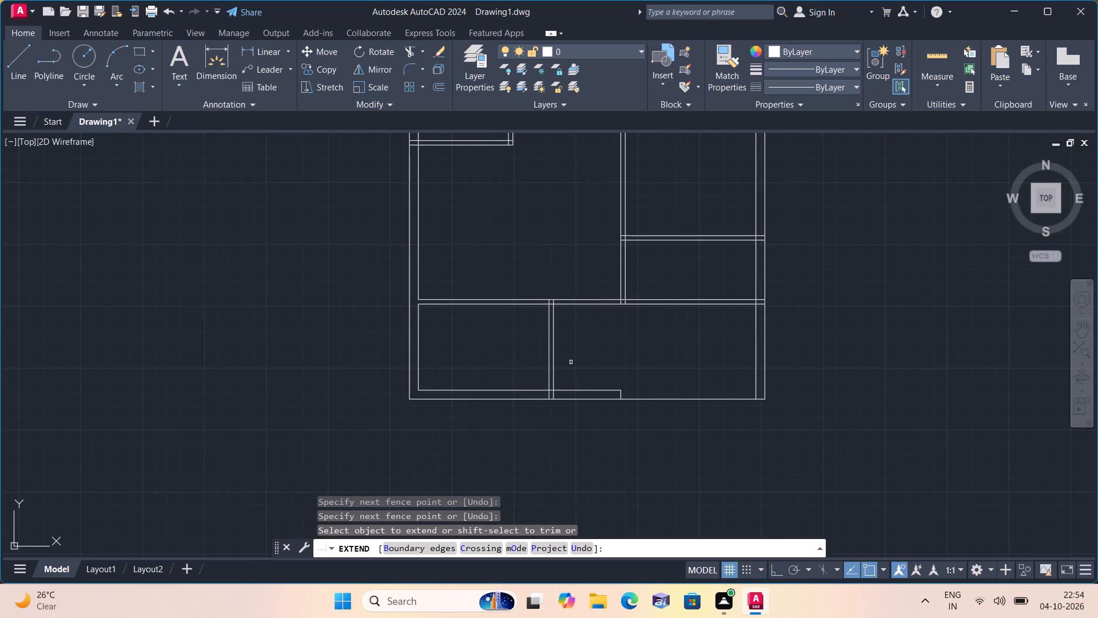
{"action": "key", "text": "space"}
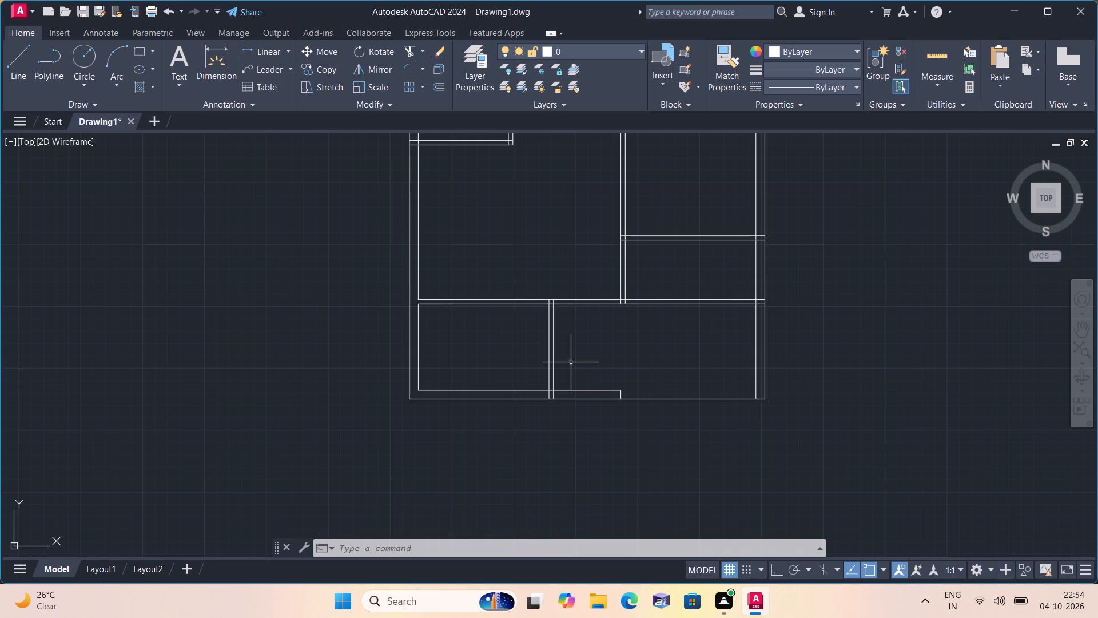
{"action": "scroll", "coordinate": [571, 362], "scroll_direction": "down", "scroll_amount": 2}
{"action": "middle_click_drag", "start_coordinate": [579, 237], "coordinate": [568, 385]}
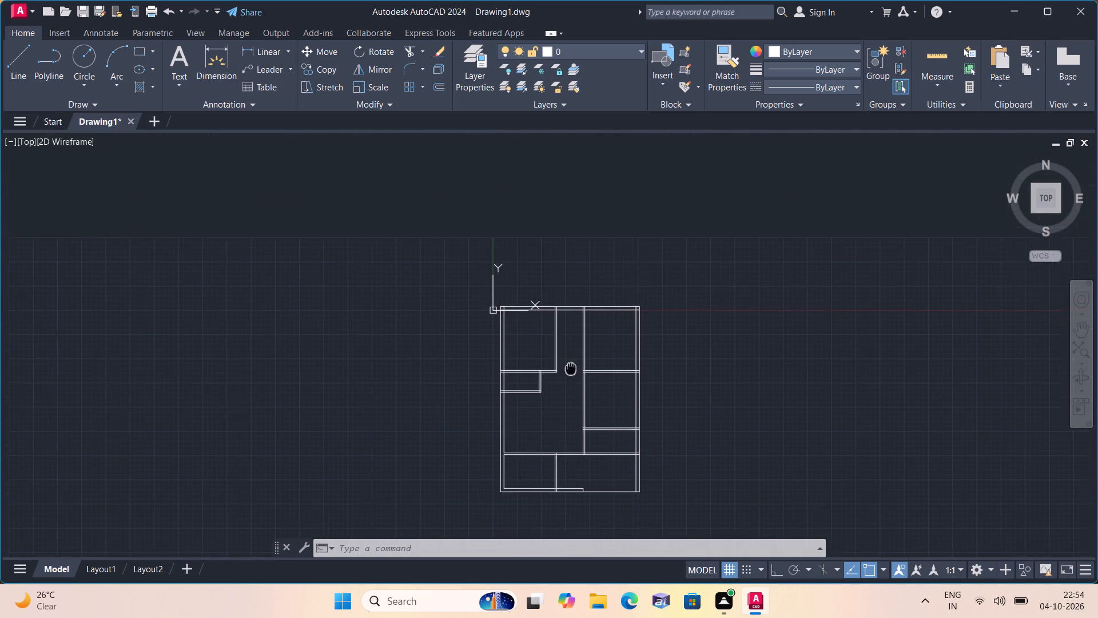
Trim the overlapping inner wall line ends at the plan's top-left outer corner.
{"action": "middle_click_drag", "start_coordinate": [568, 385], "coordinate": [568, 387]}
{"action": "scroll", "coordinate": [565, 347], "scroll_direction": "up", "scroll_amount": 2}
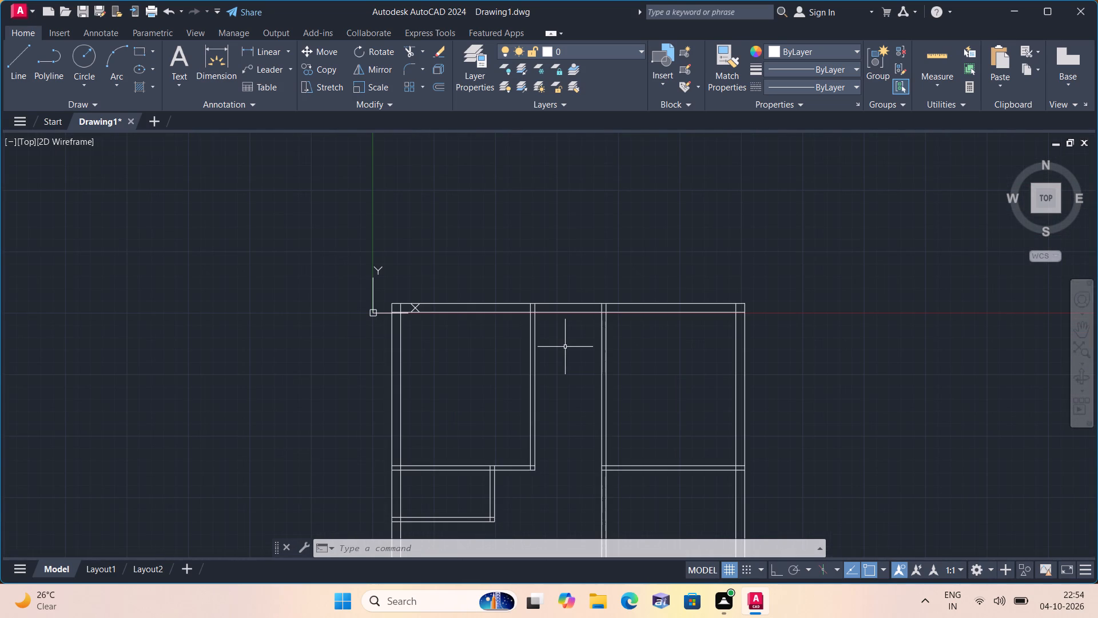
{"action": "type", "text": "trim"}
{"action": "key", "text": "space"}
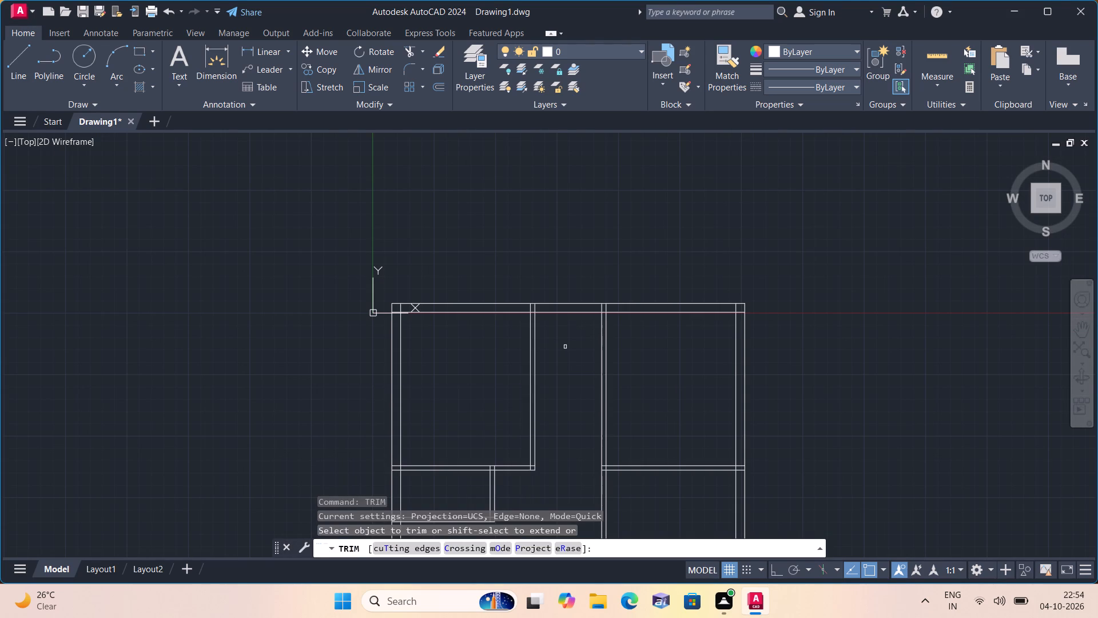
{"action": "middle_click_drag", "start_coordinate": [433, 335], "coordinate": [476, 348]}
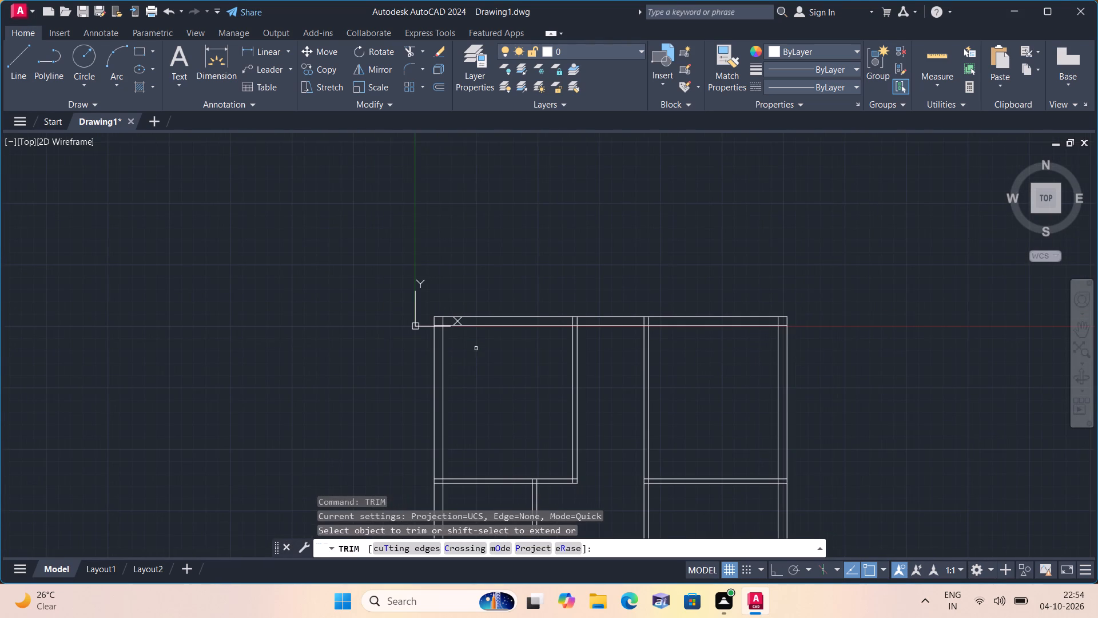
{"action": "scroll", "coordinate": [438, 333], "scroll_direction": "up", "scroll_amount": 2}
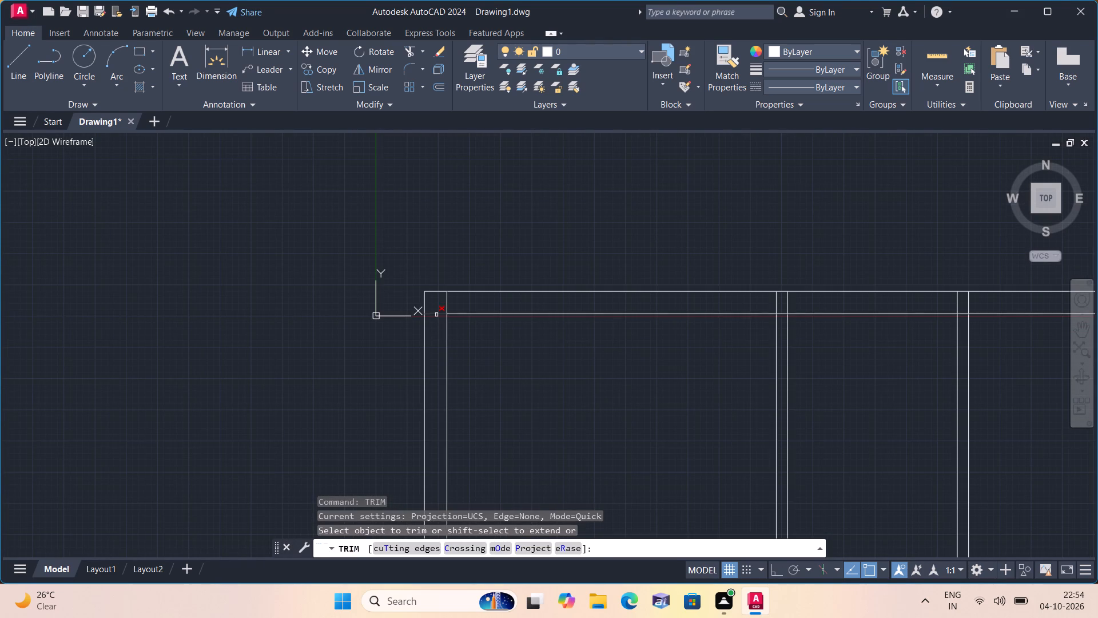
{"action": "left_click", "coordinate": [436, 315]}
{"action": "left_click", "coordinate": [448, 305]}
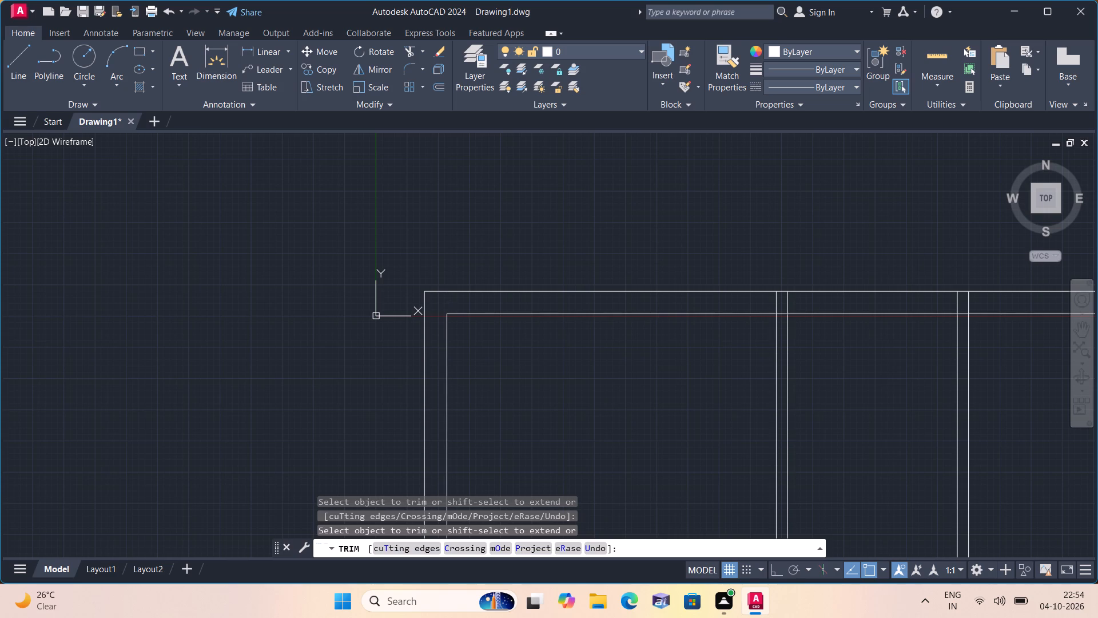
Trim the junction of the top-left room's right partition with the top outer wall into an open T.
{"action": "scroll", "coordinate": [448, 304], "scroll_direction": "down", "scroll_amount": 1}
{"action": "middle_click_drag", "start_coordinate": [525, 380], "coordinate": [472, 307]}
{"action": "scroll", "coordinate": [489, 337], "scroll_direction": "down", "scroll_amount": 1}
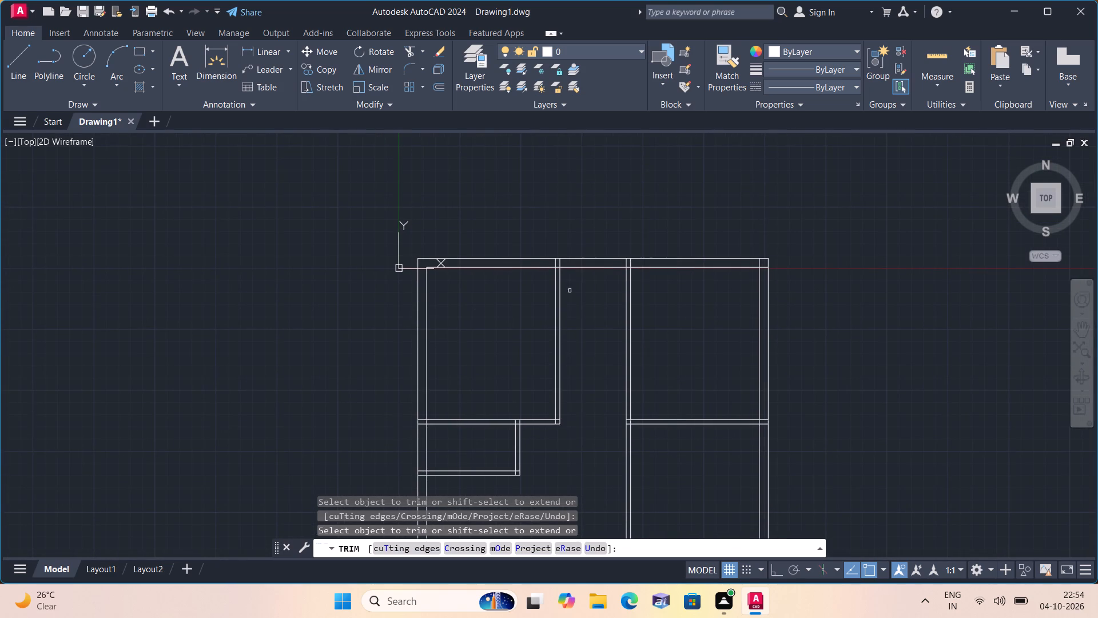
{"action": "scroll", "coordinate": [566, 254], "scroll_direction": "up", "scroll_amount": 4}
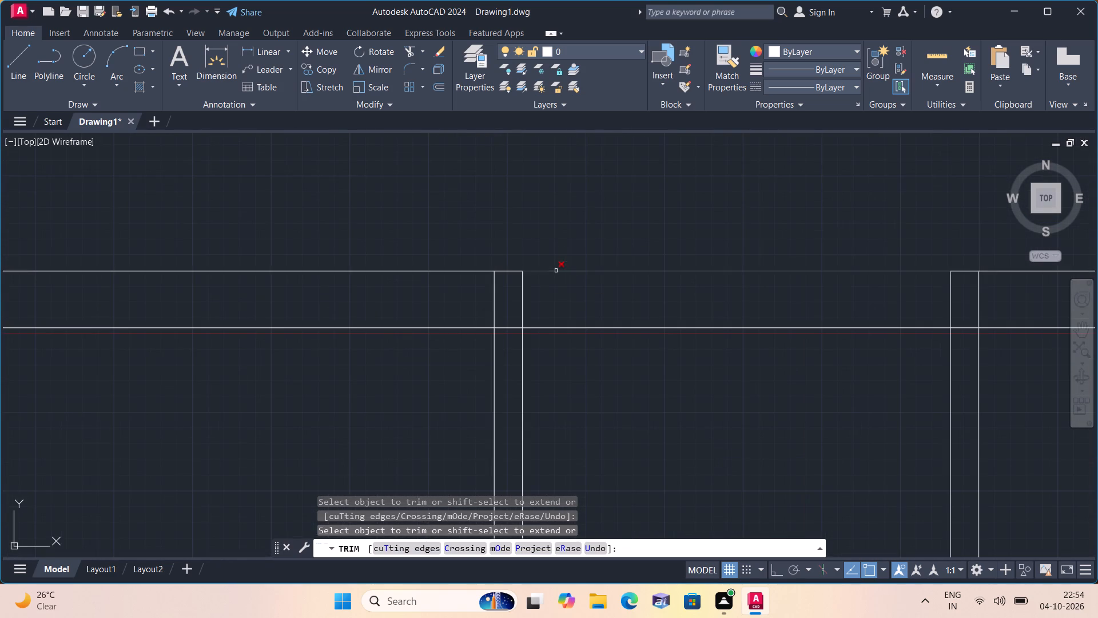
{"action": "left_click", "coordinate": [542, 299]}
{"action": "left_click", "coordinate": [473, 301]}
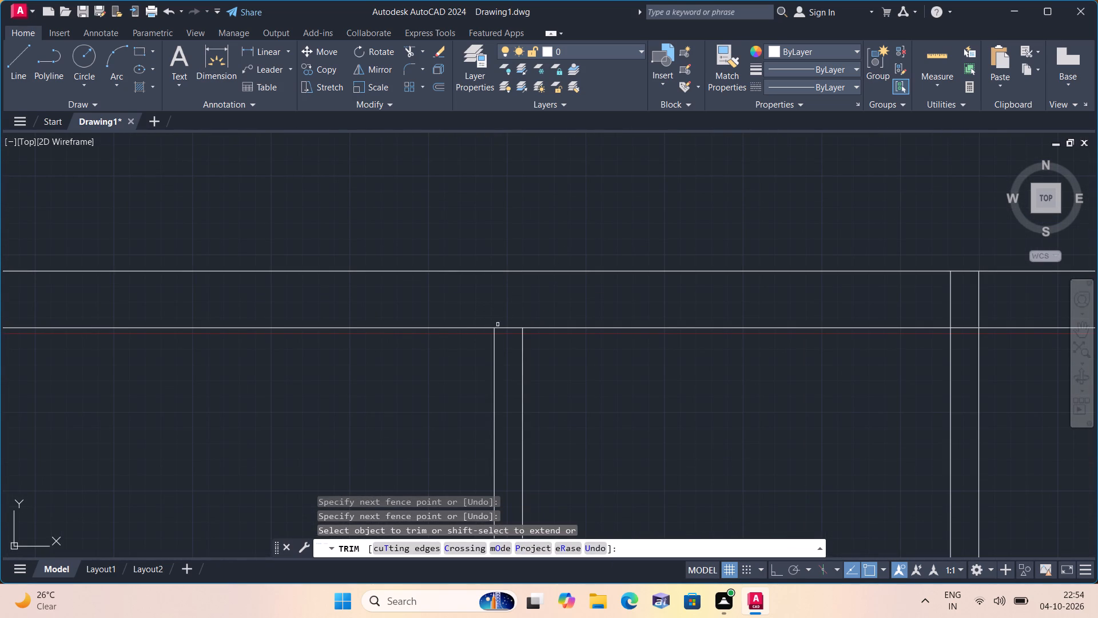
{"action": "left_click", "coordinate": [501, 328]}
Trim the junction of the long central vertical partition with the top outer wall into an open T.
{"action": "scroll", "coordinate": [497, 322], "scroll_direction": "down", "scroll_amount": 1}
{"action": "middle_click_drag", "start_coordinate": [495, 322], "coordinate": [480, 283]}
{"action": "scroll", "coordinate": [482, 283], "scroll_direction": "down", "scroll_amount": 1}
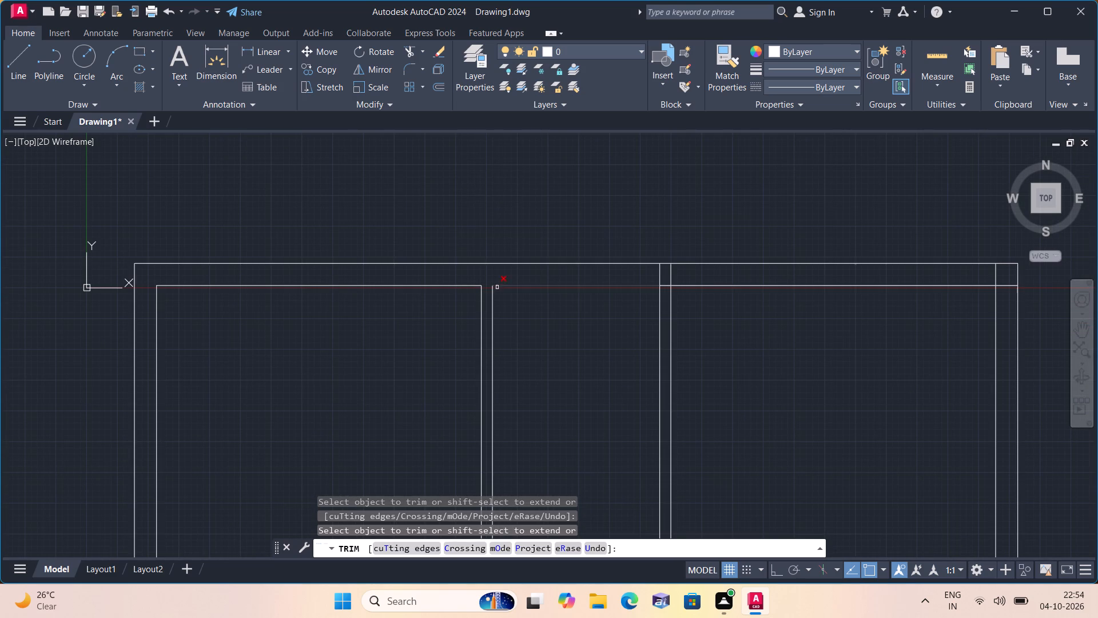
{"action": "middle_click_drag", "start_coordinate": [599, 368], "coordinate": [582, 348]}
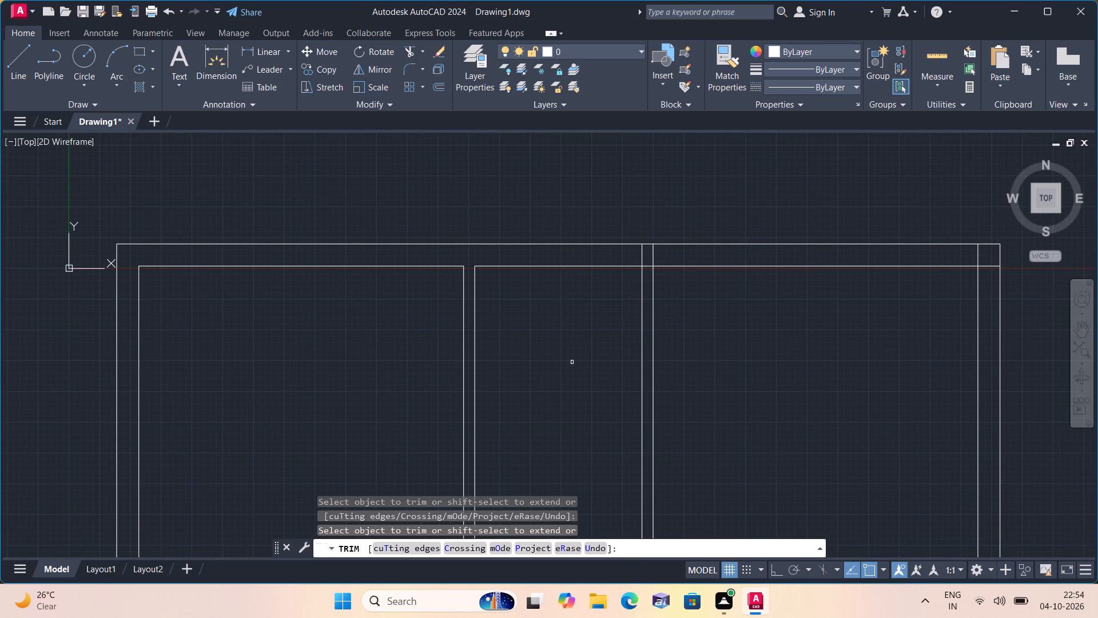
{"action": "left_click", "coordinate": [636, 255]}
{"action": "left_click", "coordinate": [661, 256]}
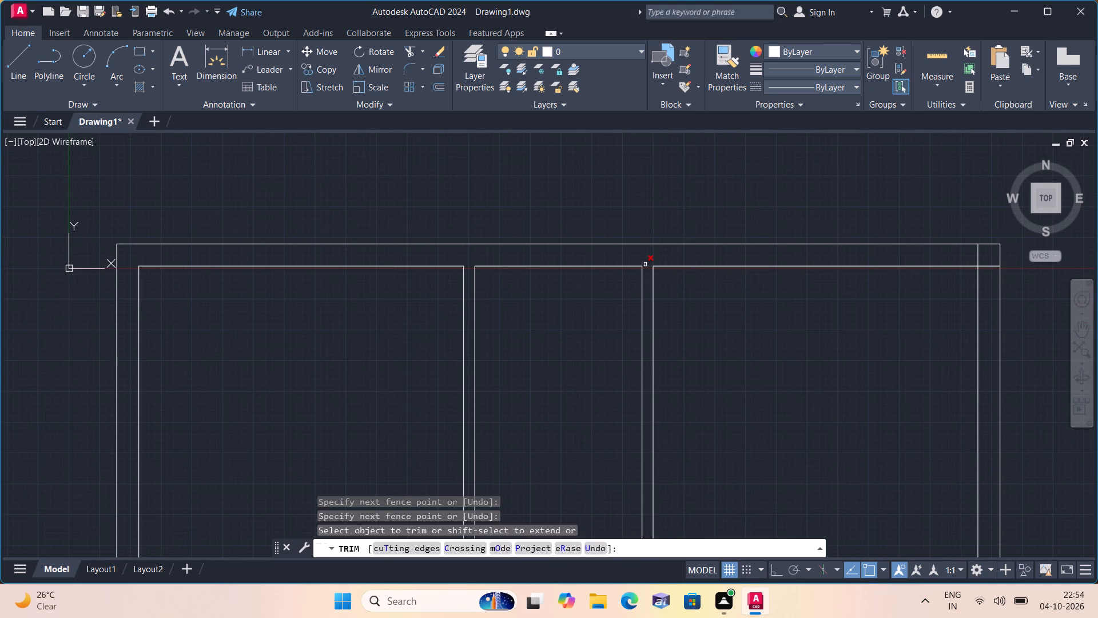
{"action": "left_click", "coordinate": [645, 264]}
Trim the overlapping inner wall line ends at the plan's top-right outer corner.
{"action": "middle_click_drag", "start_coordinate": [645, 264], "coordinate": [587, 216]}
{"action": "scroll", "coordinate": [586, 216], "scroll_direction": "down", "scroll_amount": 1}
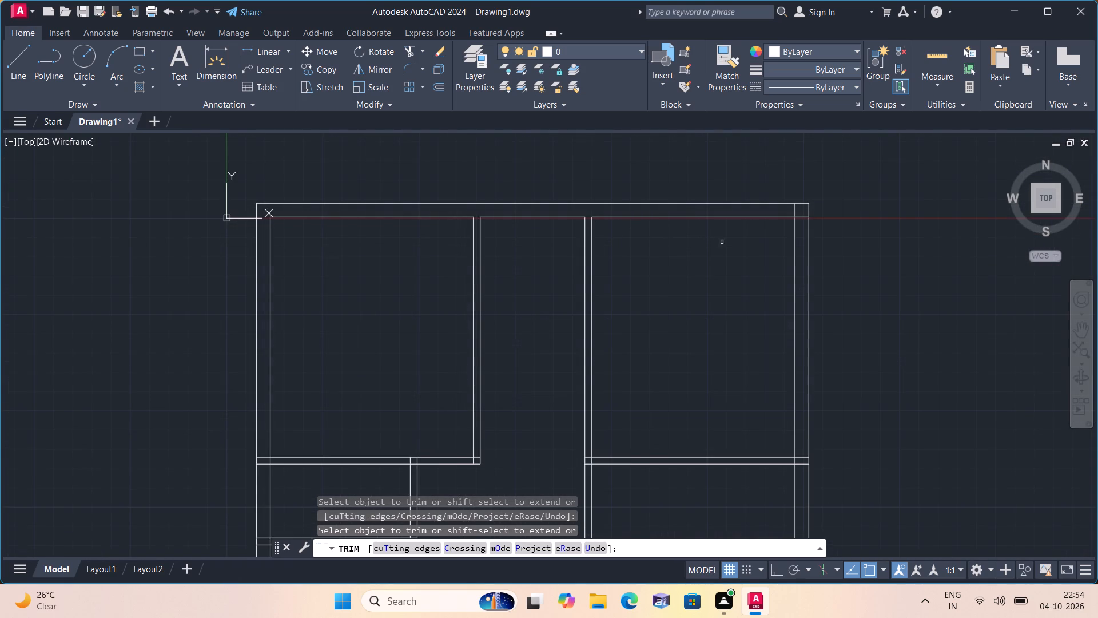
{"action": "left_click", "coordinate": [795, 212]}
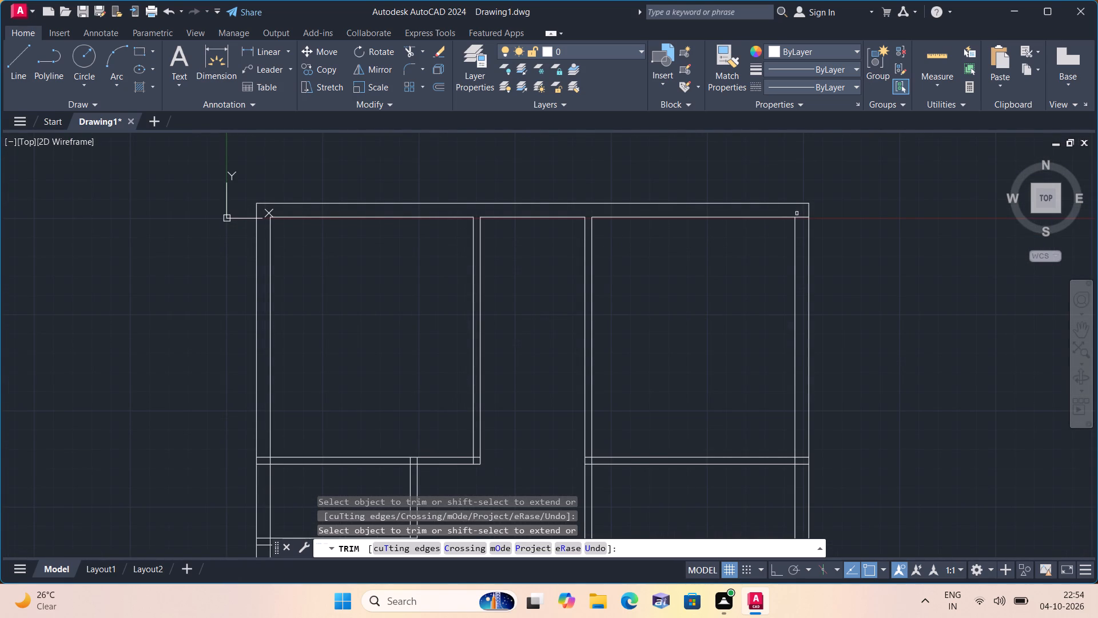
{"action": "left_click", "coordinate": [801, 217]}
Trim the junction of the top-right room's lower partition with the right outer wall into an open T.
{"action": "middle_click_drag", "start_coordinate": [865, 271], "coordinate": [829, 211]}
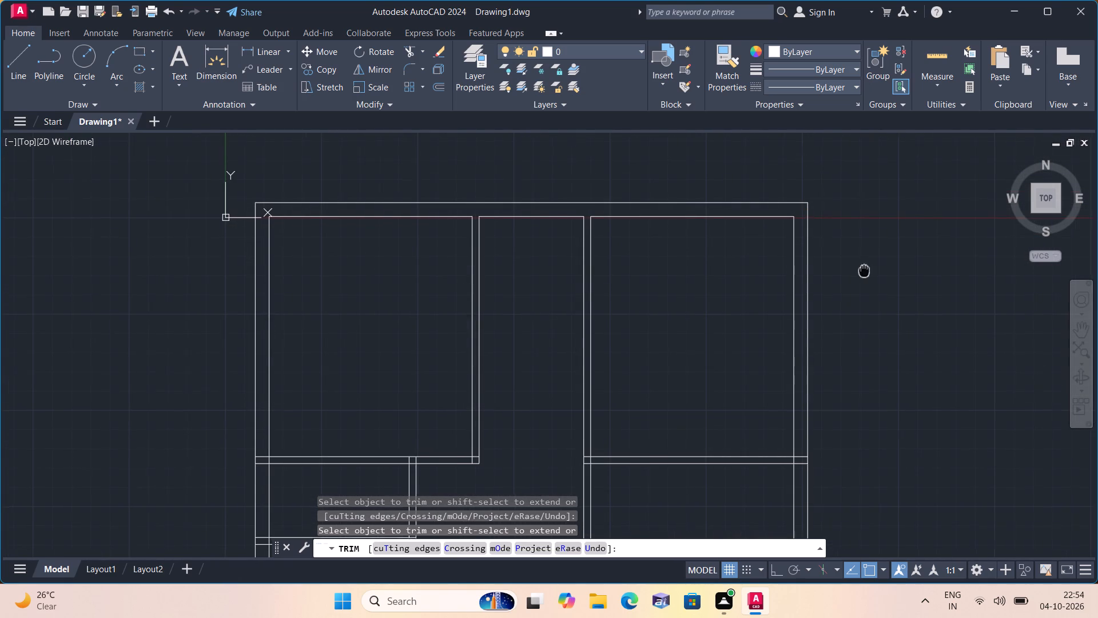
{"action": "middle_click_drag", "start_coordinate": [829, 211], "coordinate": [791, 116]}
{"action": "left_click", "coordinate": [725, 314]}
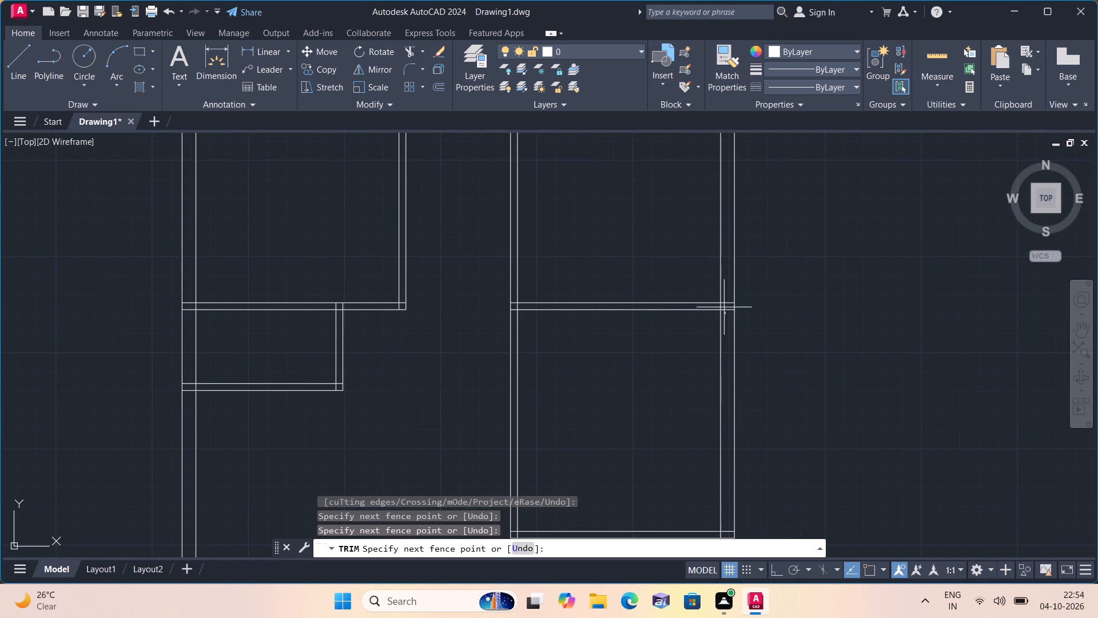
{"action": "left_click", "coordinate": [724, 298]}
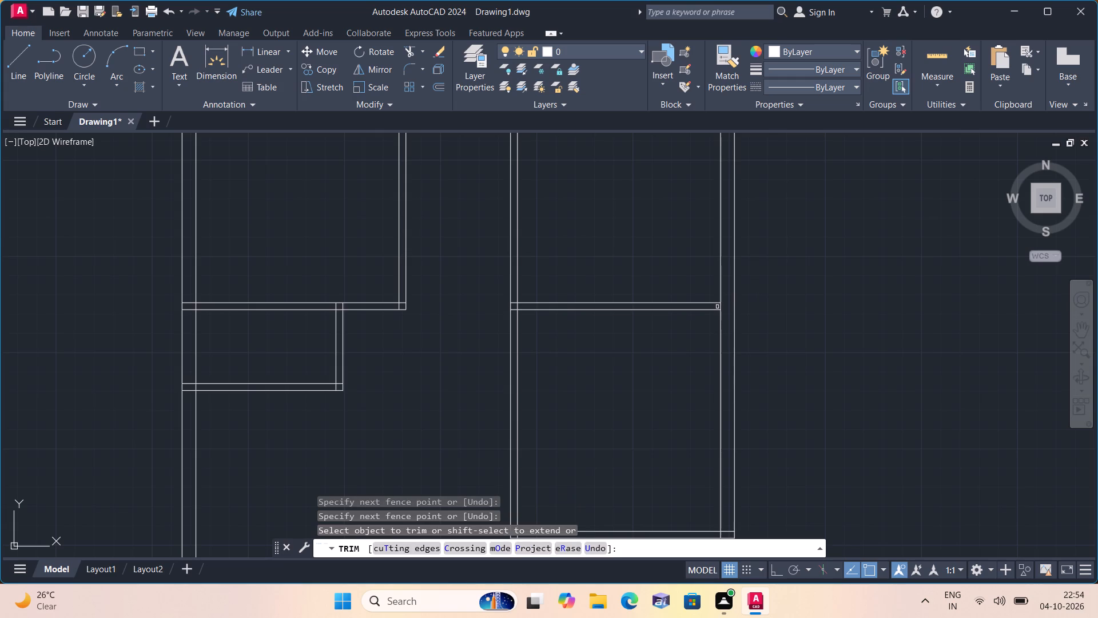
{"action": "left_click", "coordinate": [719, 306]}
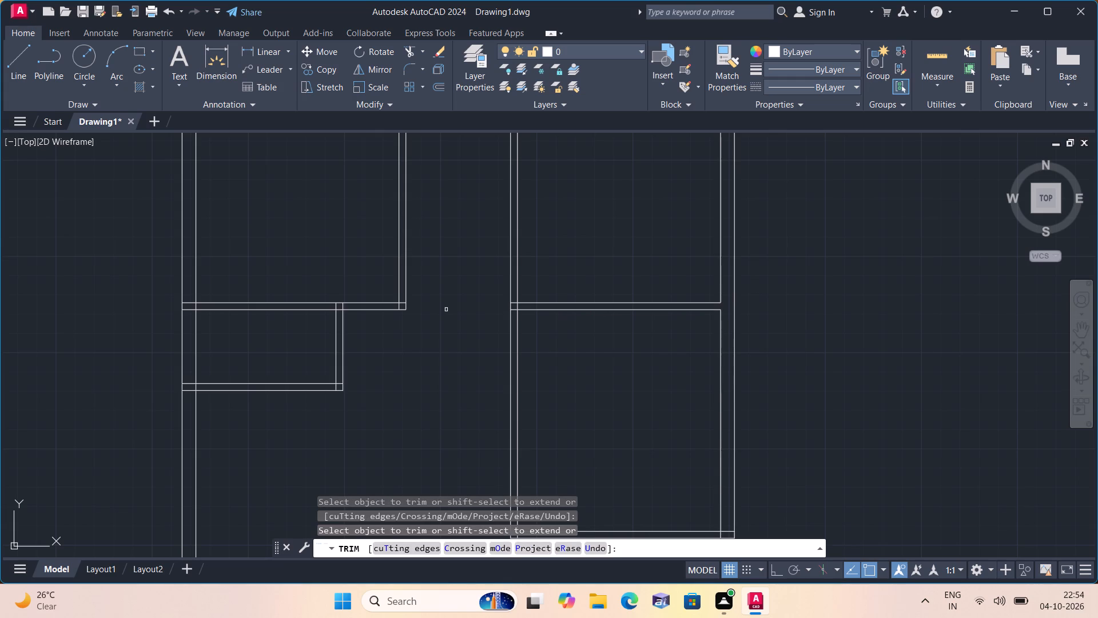
Trim the top-left room's lower partition into open T-junctions with the left outer wall and the small room's right partition.
{"action": "middle_click_drag", "start_coordinate": [440, 335], "coordinate": [620, 331]}
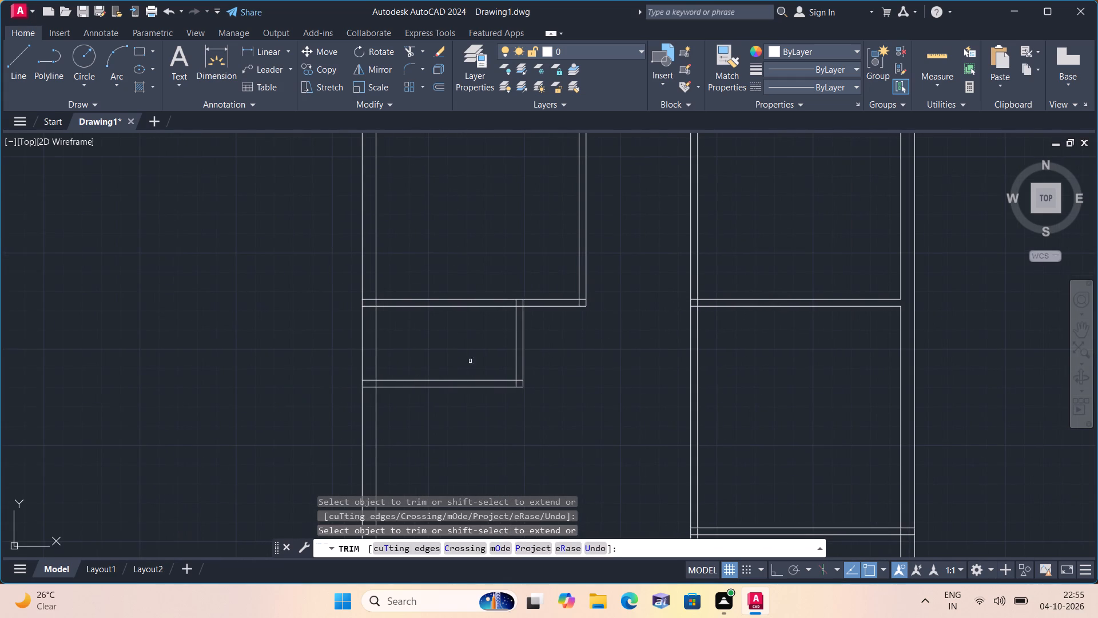
{"action": "scroll", "coordinate": [370, 301], "scroll_direction": "up", "scroll_amount": 1}
{"action": "left_click", "coordinate": [369, 295]}
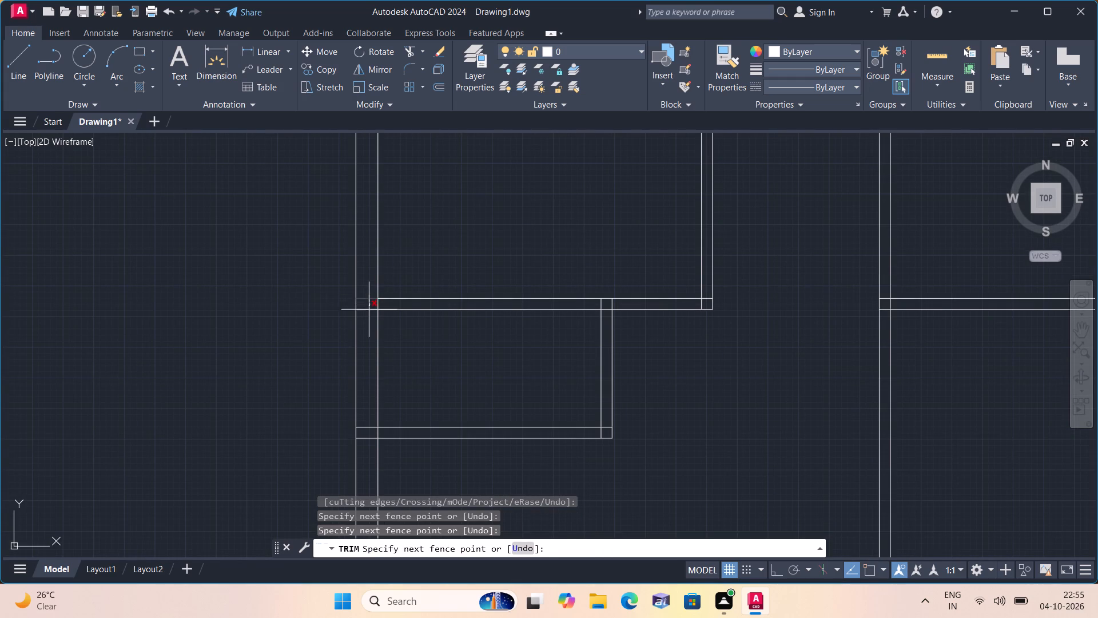
{"action": "left_click", "coordinate": [369, 326]}
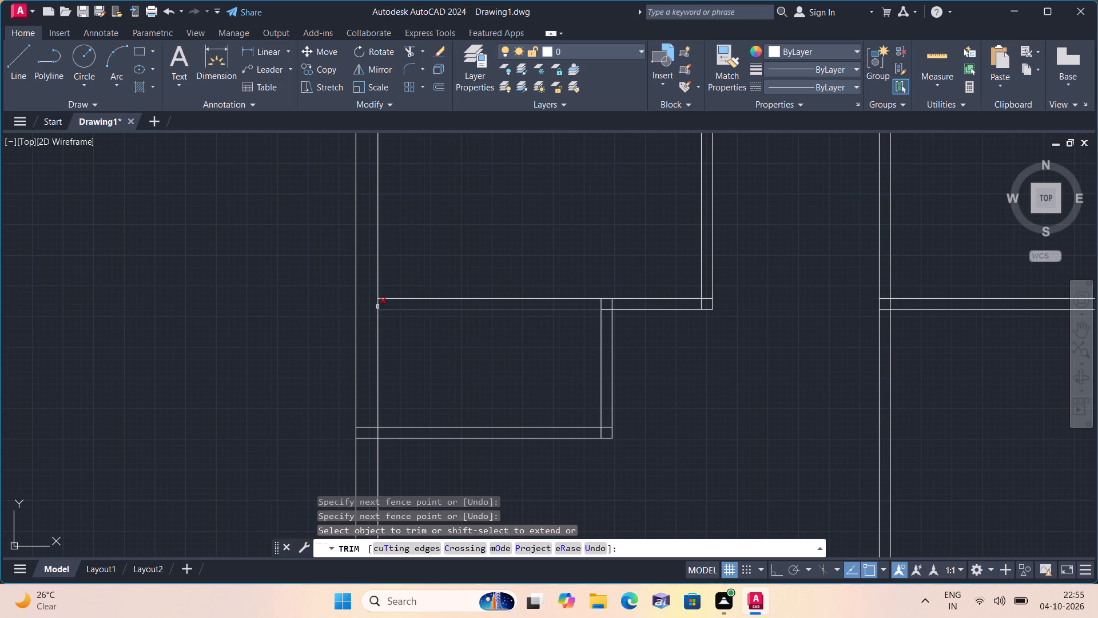
{"action": "left_click", "coordinate": [376, 306]}
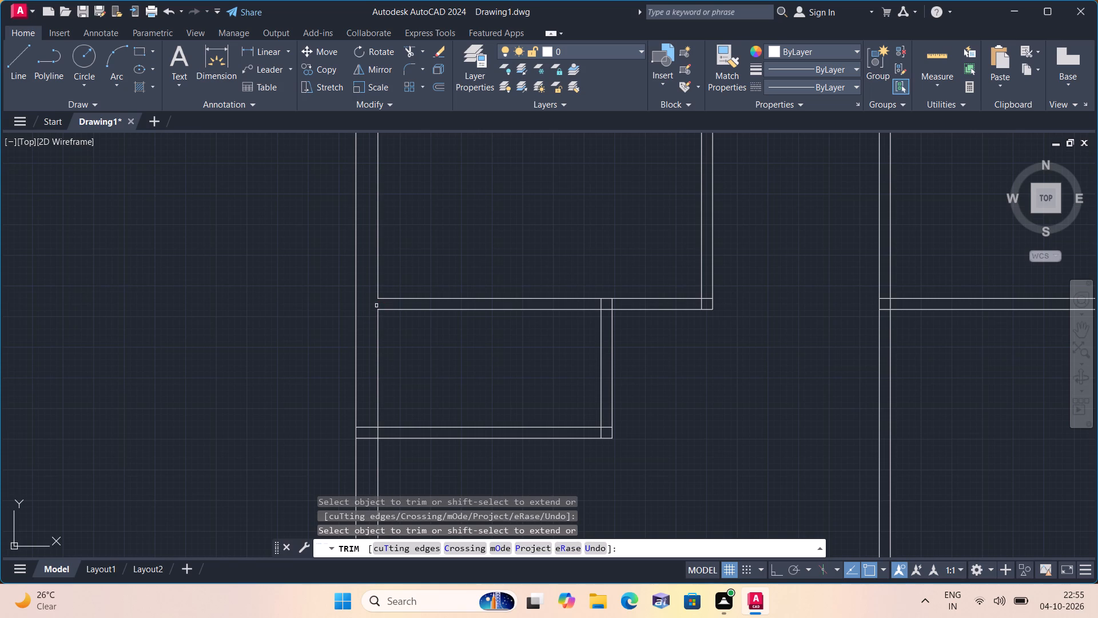
{"action": "left_click", "coordinate": [599, 304]}
{"action": "left_click", "coordinate": [616, 304]}
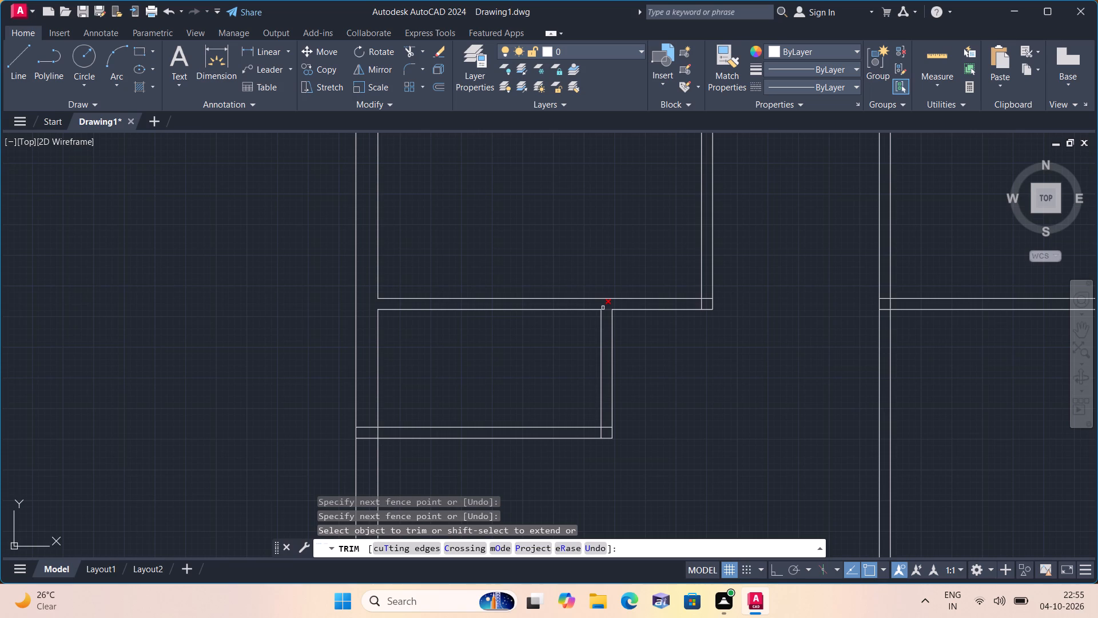
{"action": "left_click", "coordinate": [603, 308]}
Trim the small left room's lower partition where it meets the left outer wall and at the room's bottom-right corner.
{"action": "middle_click_drag", "start_coordinate": [586, 365], "coordinate": [583, 301]}
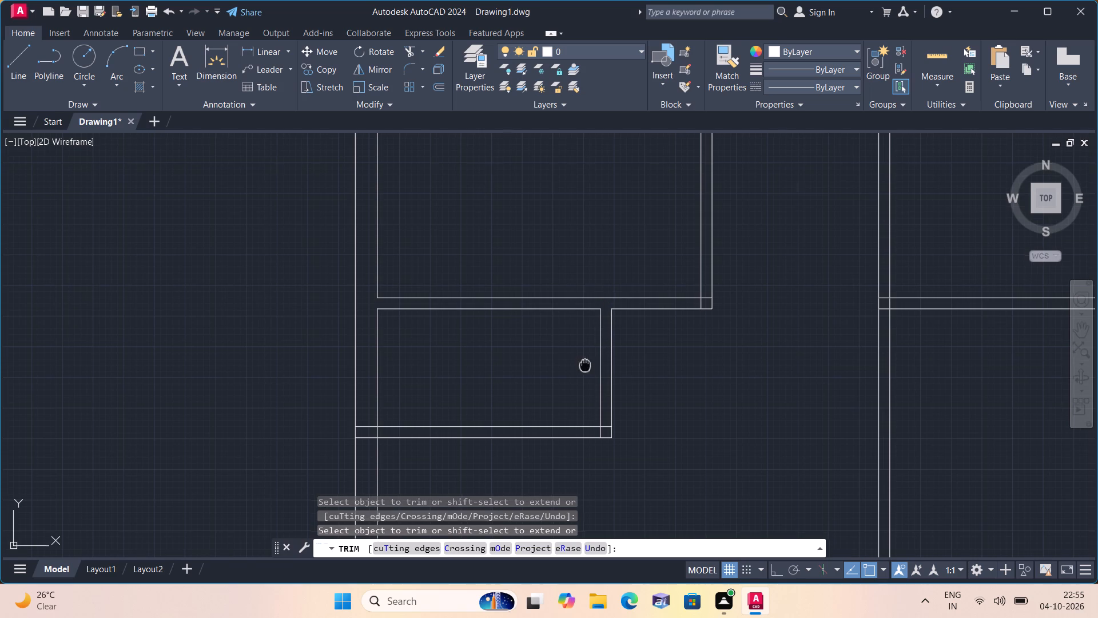
{"action": "middle_click_drag", "start_coordinate": [583, 301], "coordinate": [581, 278]}
{"action": "left_click", "coordinate": [364, 334]}
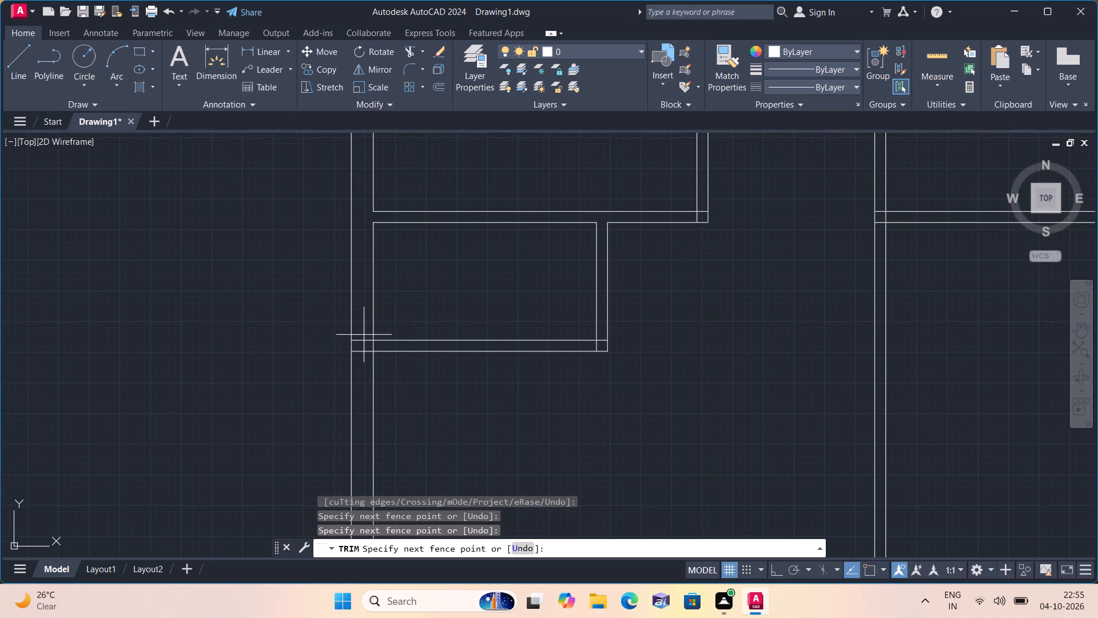
{"action": "left_click", "coordinate": [367, 362]}
{"action": "left_click", "coordinate": [373, 346]}
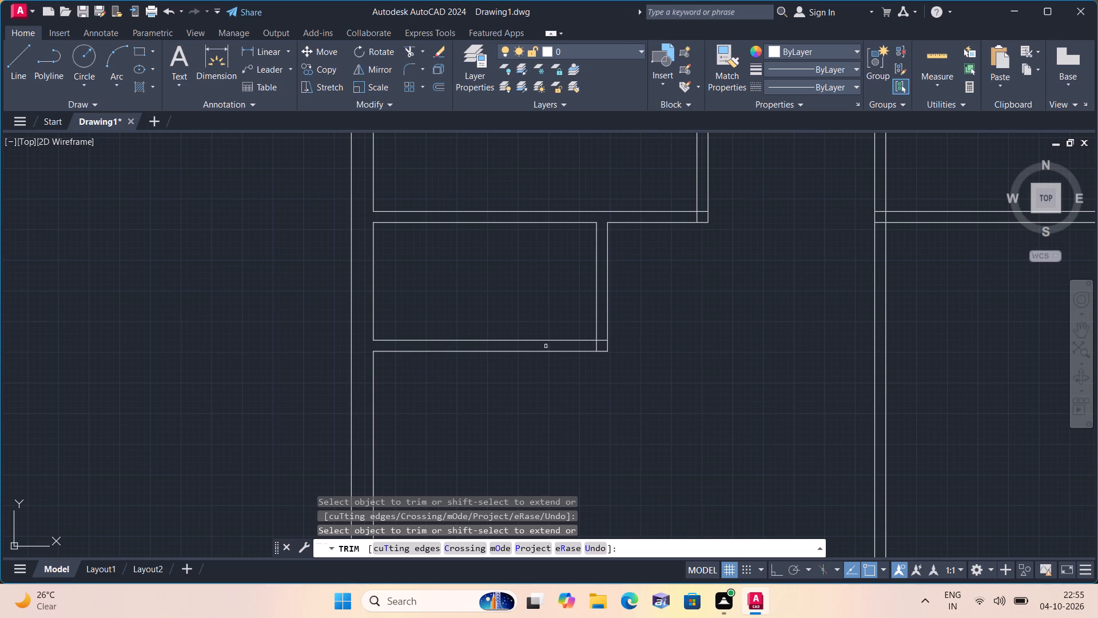
{"action": "left_click", "coordinate": [598, 347]}
{"action": "left_click", "coordinate": [599, 342]}
Trim the overlapping inner partition line ends at the top-left room's bottom-right corner.
{"action": "scroll", "coordinate": [590, 322], "scroll_direction": "down", "scroll_amount": 2}
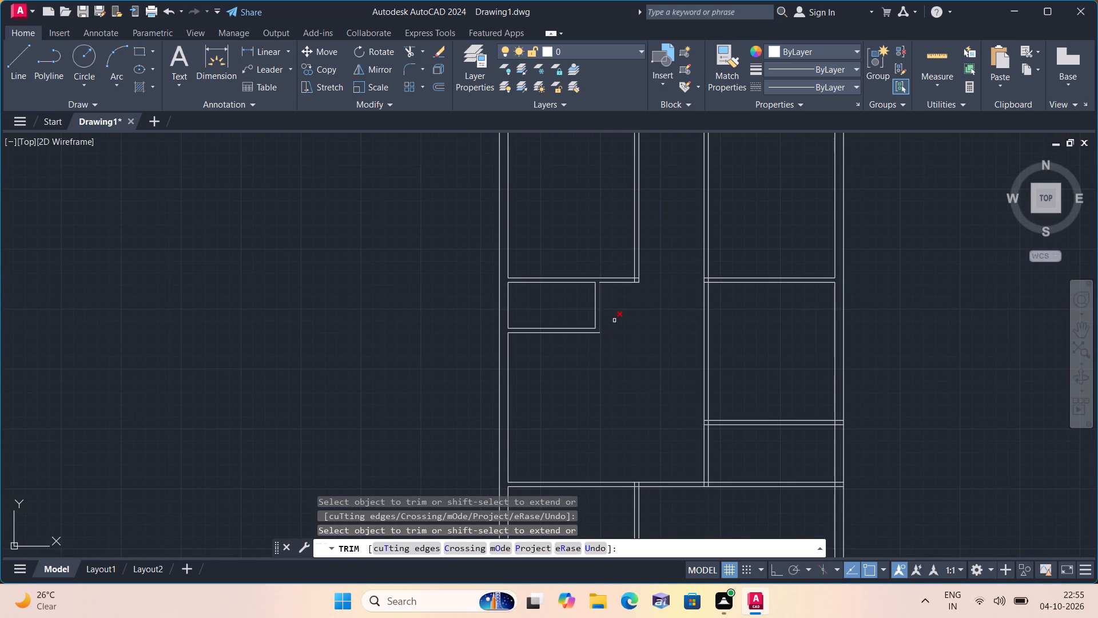
{"action": "middle_click_drag", "start_coordinate": [629, 310], "coordinate": [576, 373]}
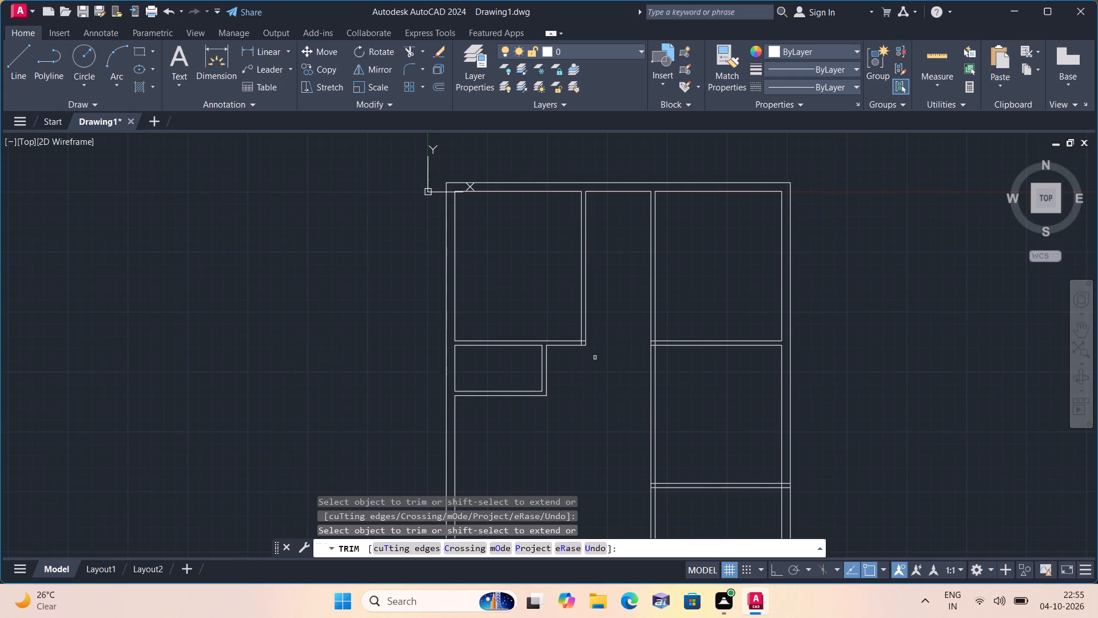
{"action": "scroll", "coordinate": [582, 342], "scroll_direction": "up", "scroll_amount": 1}
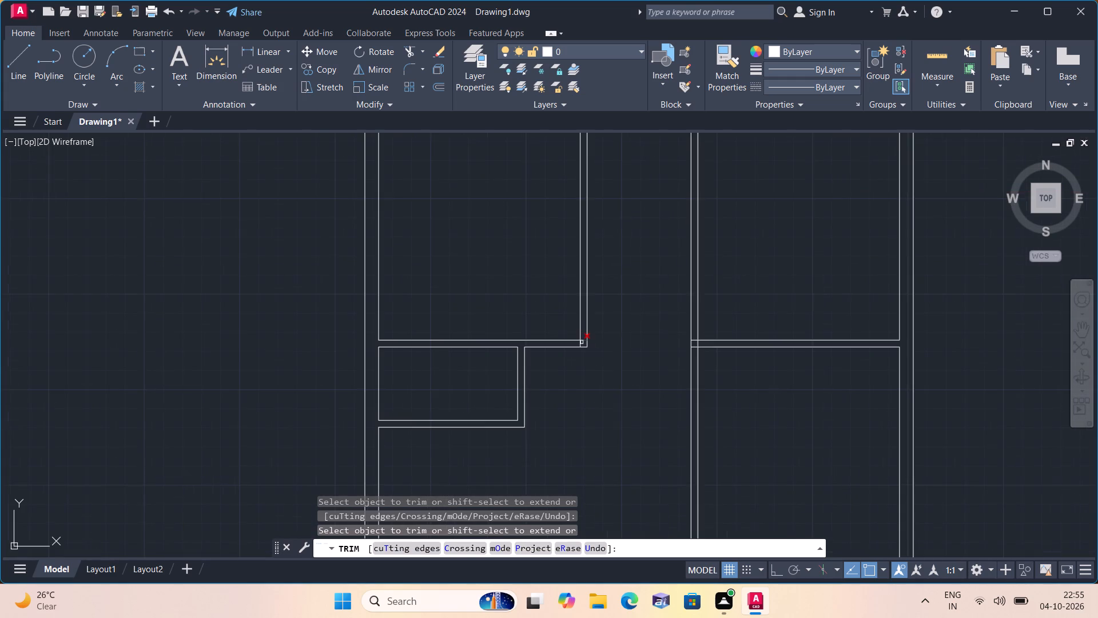
{"action": "scroll", "coordinate": [579, 326], "scroll_direction": "up", "scroll_amount": 1}
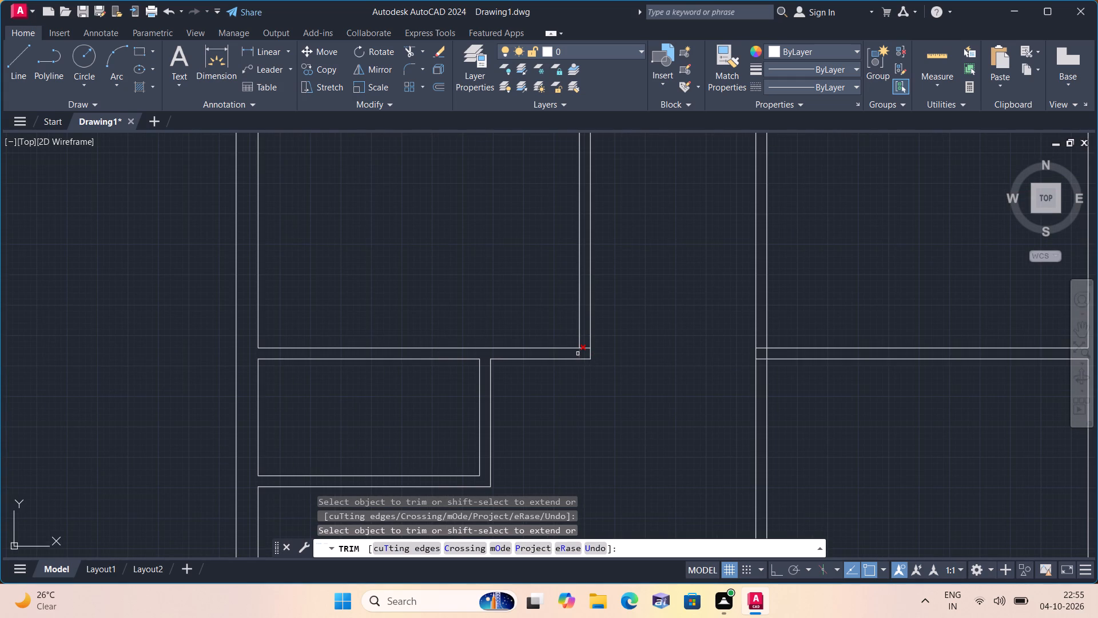
{"action": "left_click", "coordinate": [578, 354]}
{"action": "left_click", "coordinate": [583, 348]}
Trim the junction of the top-right room's lower partition with the long central vertical partition into an open T.
{"action": "scroll", "coordinate": [516, 291], "scroll_direction": "down", "scroll_amount": 3}
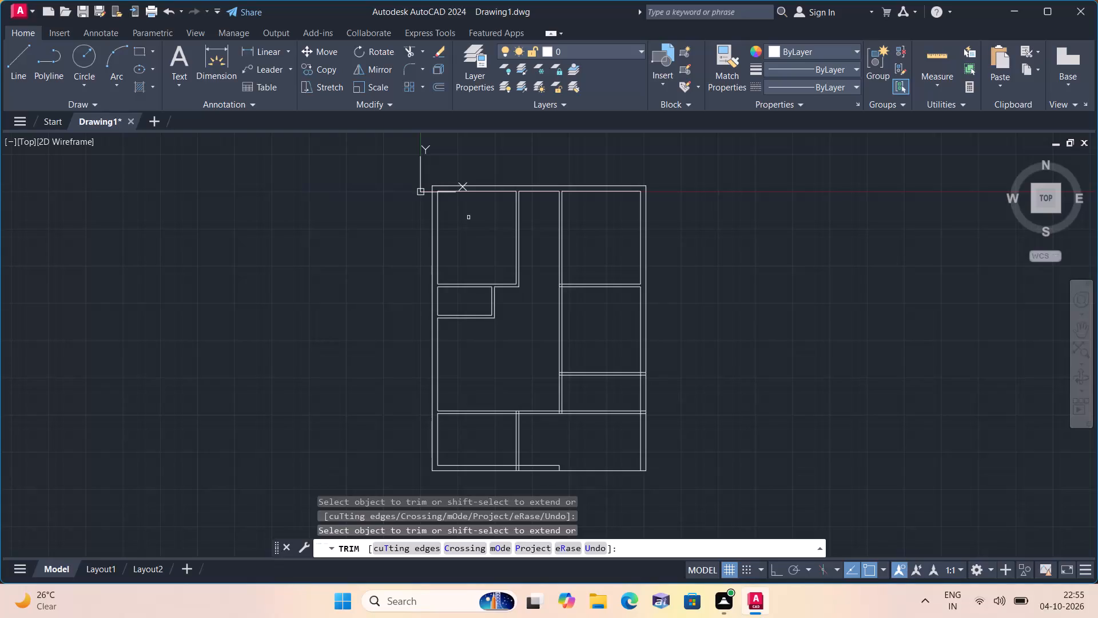
{"action": "middle_click_drag", "start_coordinate": [468, 217], "coordinate": [429, 225]}
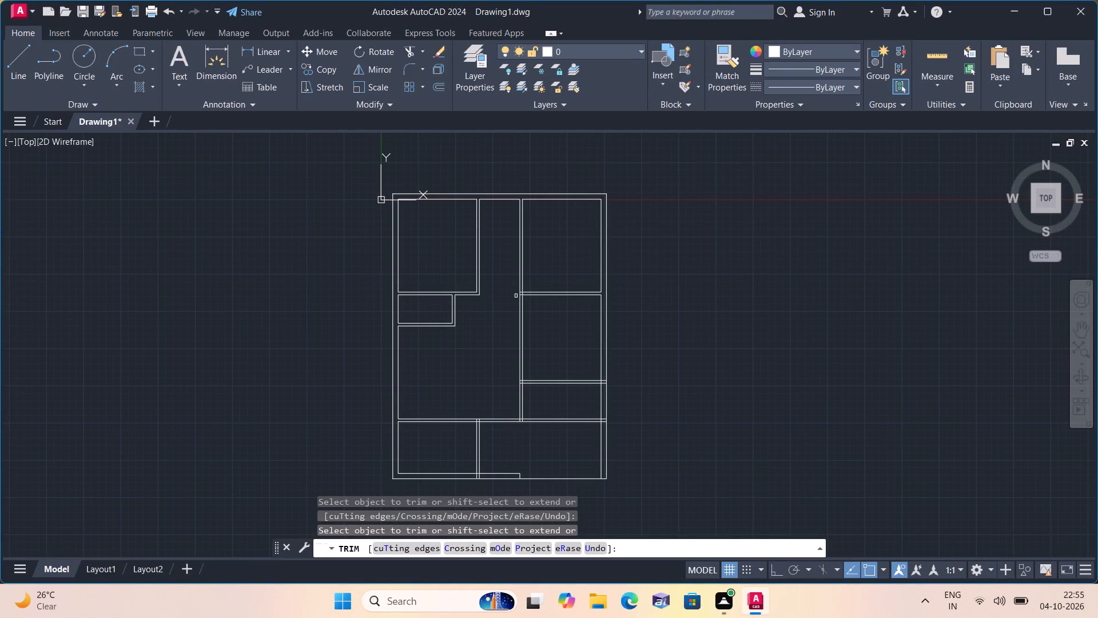
{"action": "scroll", "coordinate": [526, 298], "scroll_direction": "up", "scroll_amount": 4}
{"action": "left_click", "coordinate": [488, 268]}
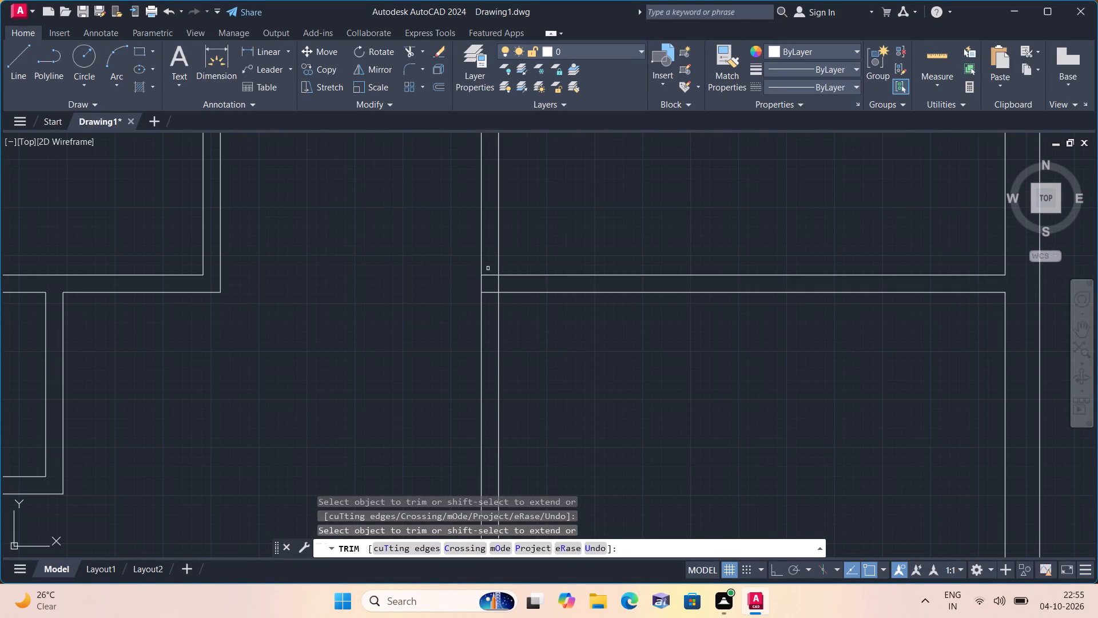
{"action": "left_click", "coordinate": [495, 300]}
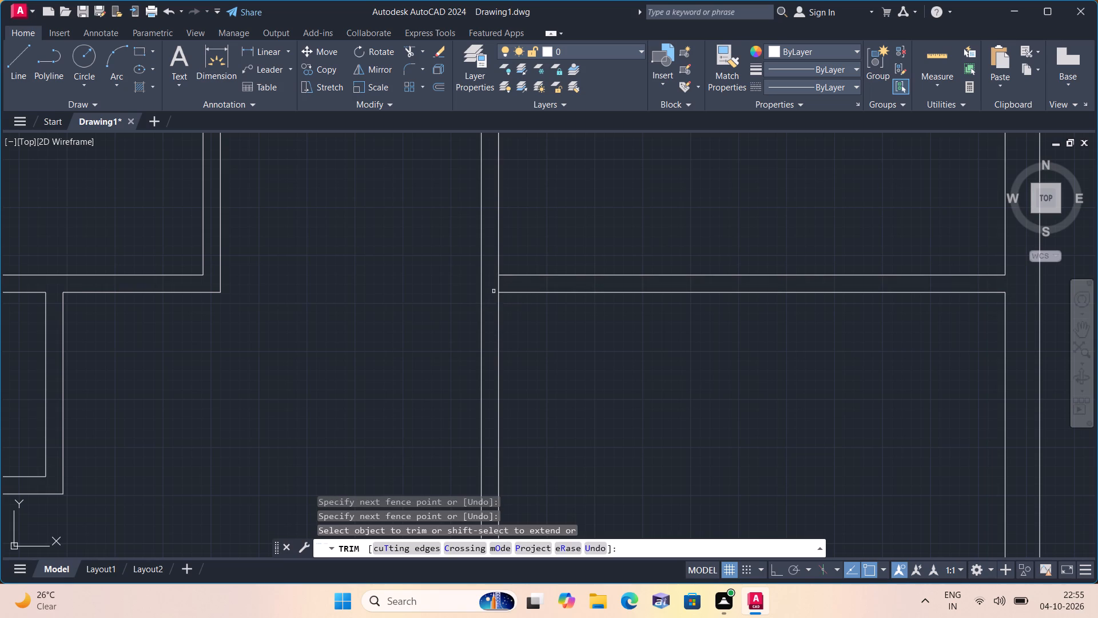
{"action": "left_click", "coordinate": [497, 284]}
{"action": "scroll", "coordinate": [496, 284], "scroll_direction": "down", "scroll_amount": 2}
{"action": "middle_click_drag", "start_coordinate": [530, 336], "coordinate": [492, 203]}
{"action": "middle_click_drag", "start_coordinate": [529, 287], "coordinate": [526, 287]}
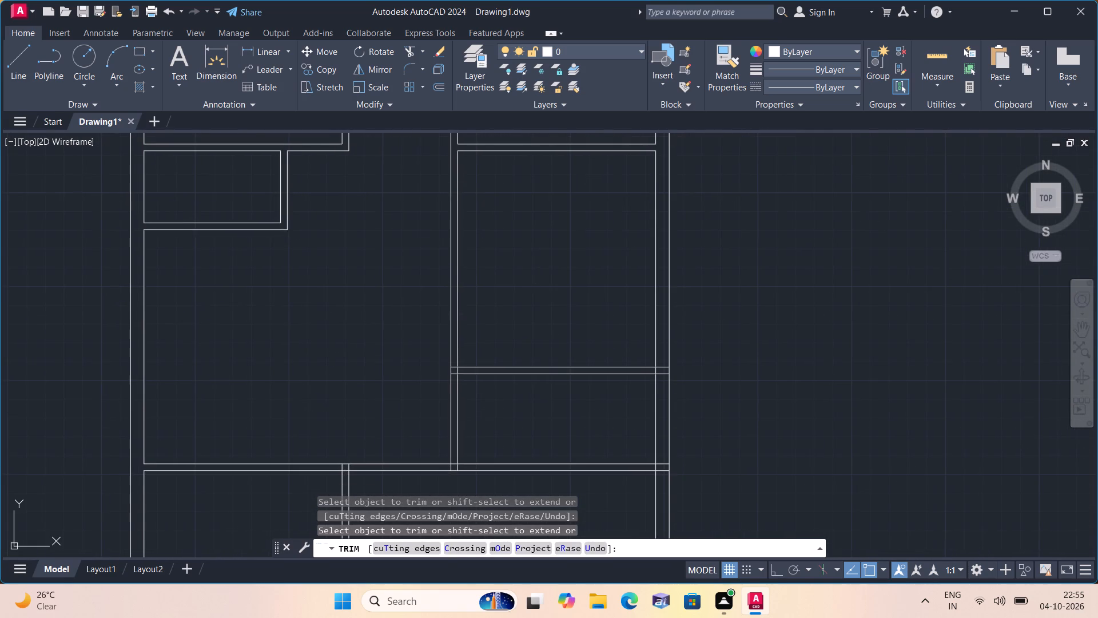
Trim away the central vertical partition below the middle-right room's lower partition, leaving a clean L-corner where the two meet.
{"action": "middle_click_drag", "start_coordinate": [526, 287], "coordinate": [508, 242]}
{"action": "middle_click_drag", "start_coordinate": [530, 276], "coordinate": [541, 311]}
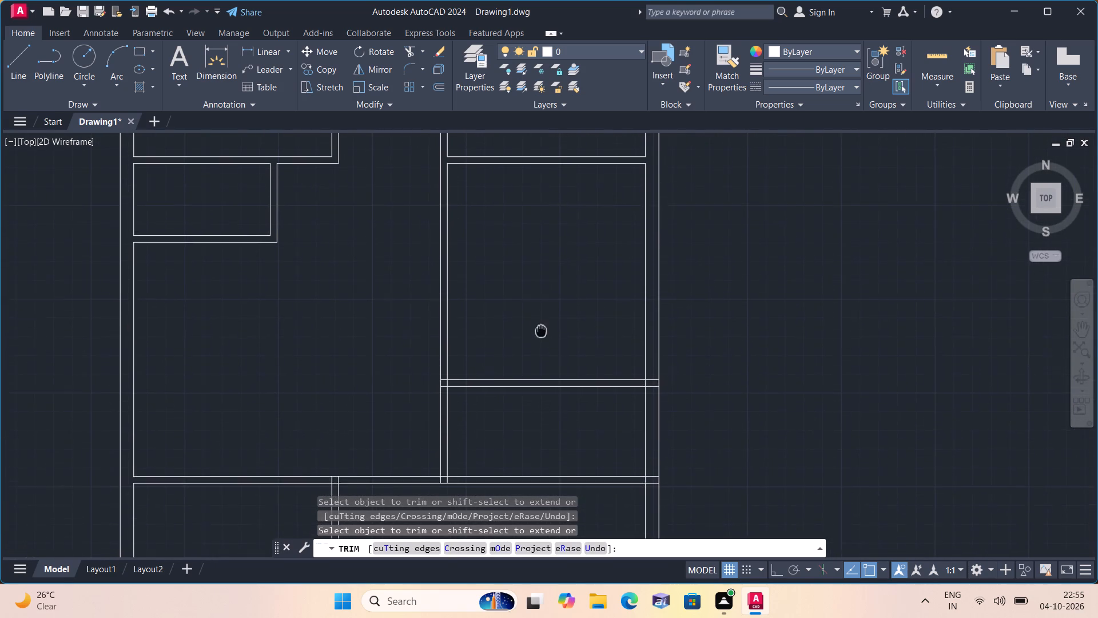
{"action": "middle_click_drag", "start_coordinate": [541, 311], "coordinate": [536, 276]}
{"action": "scroll", "coordinate": [536, 276], "scroll_direction": "down", "scroll_amount": 1}
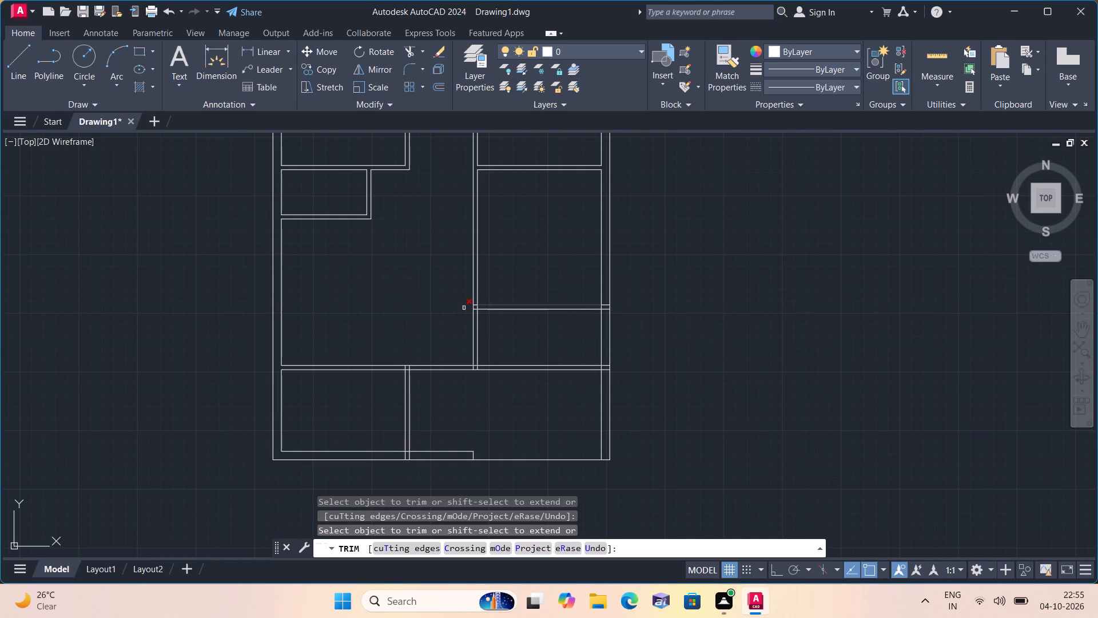
{"action": "scroll", "coordinate": [460, 307], "scroll_direction": "up", "scroll_amount": 2}
{"action": "scroll", "coordinate": [502, 300], "scroll_direction": "down", "scroll_amount": 1}
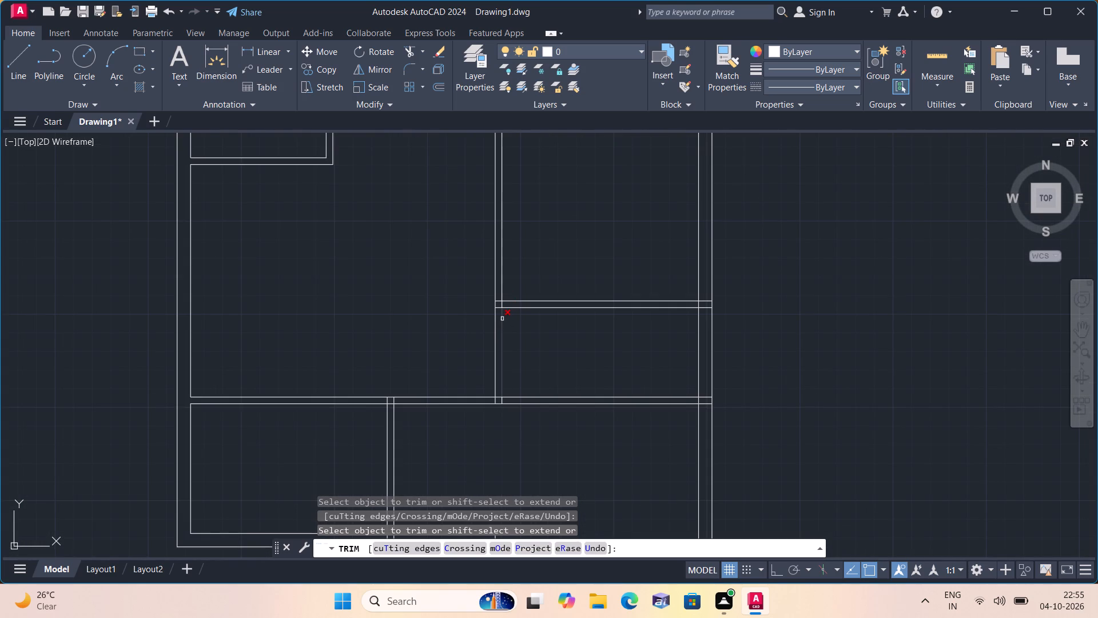
{"action": "left_click", "coordinate": [502, 319]}
{"action": "left_click", "coordinate": [502, 319]}
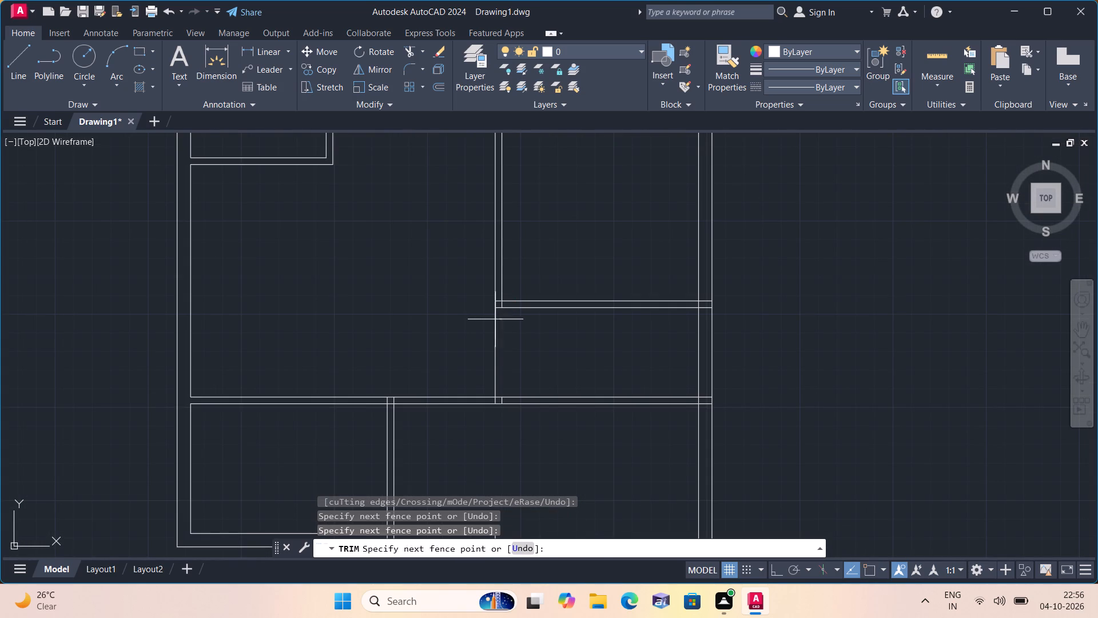
{"action": "left_click", "coordinate": [488, 323]}
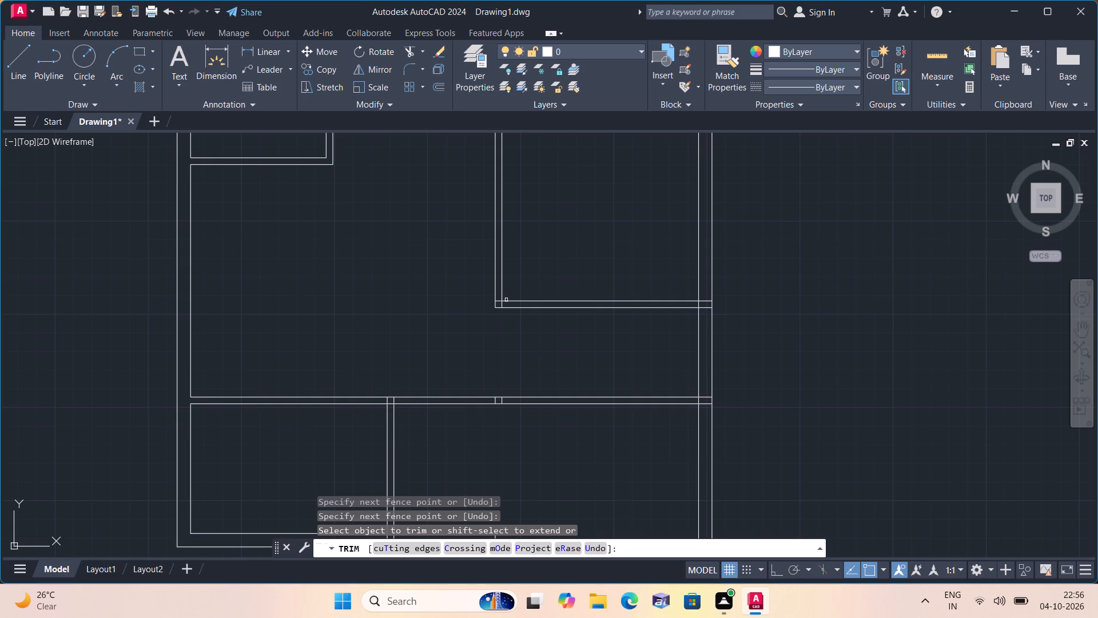
{"action": "scroll", "coordinate": [491, 300], "scroll_direction": "up", "scroll_amount": 2}
{"action": "left_click", "coordinate": [502, 302]}
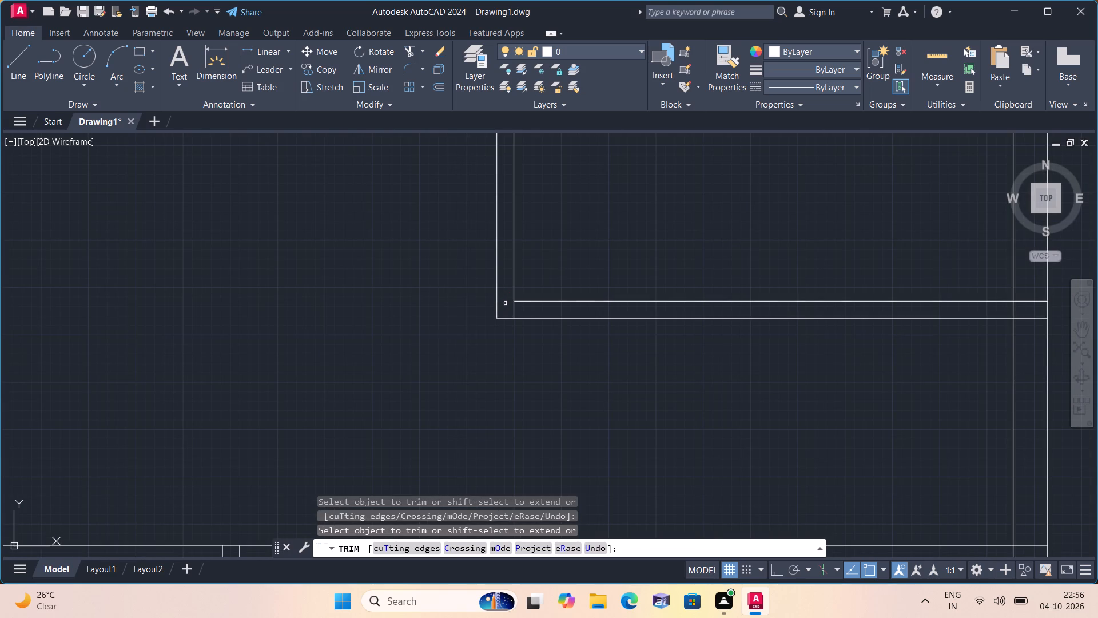
{"action": "left_click", "coordinate": [513, 311]}
Trim the junction of the middle-right room's lower partition with the right outer wall into an open T.
{"action": "scroll", "coordinate": [513, 311], "scroll_direction": "down", "scroll_amount": 2}
{"action": "middle_click_drag", "start_coordinate": [550, 352], "coordinate": [506, 327]}
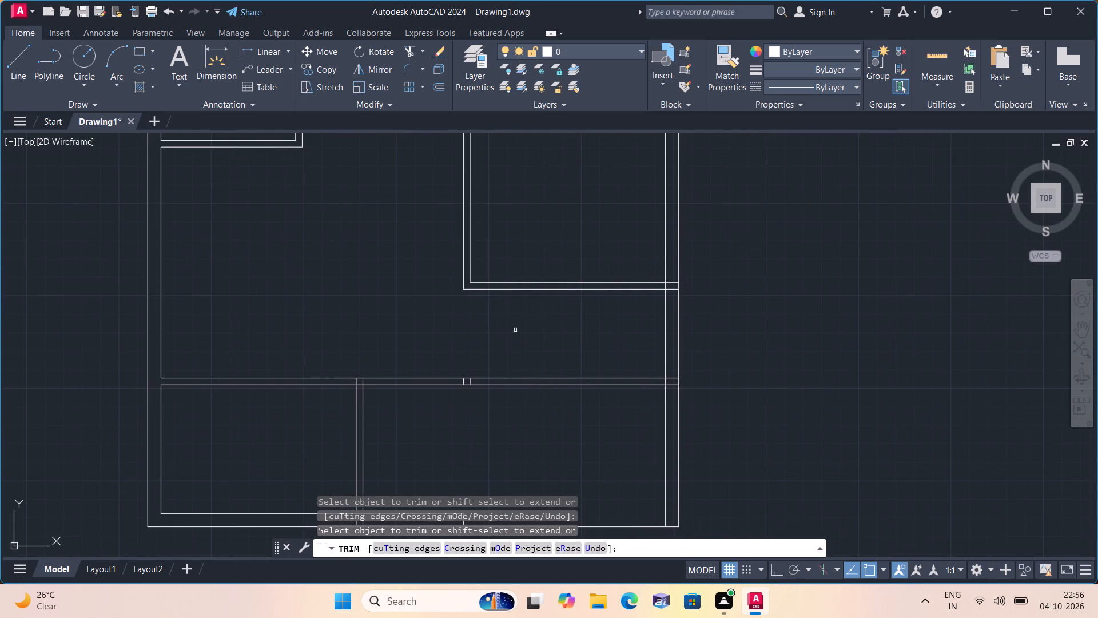
{"action": "left_click", "coordinate": [666, 286]}
{"action": "left_click", "coordinate": [669, 283]}
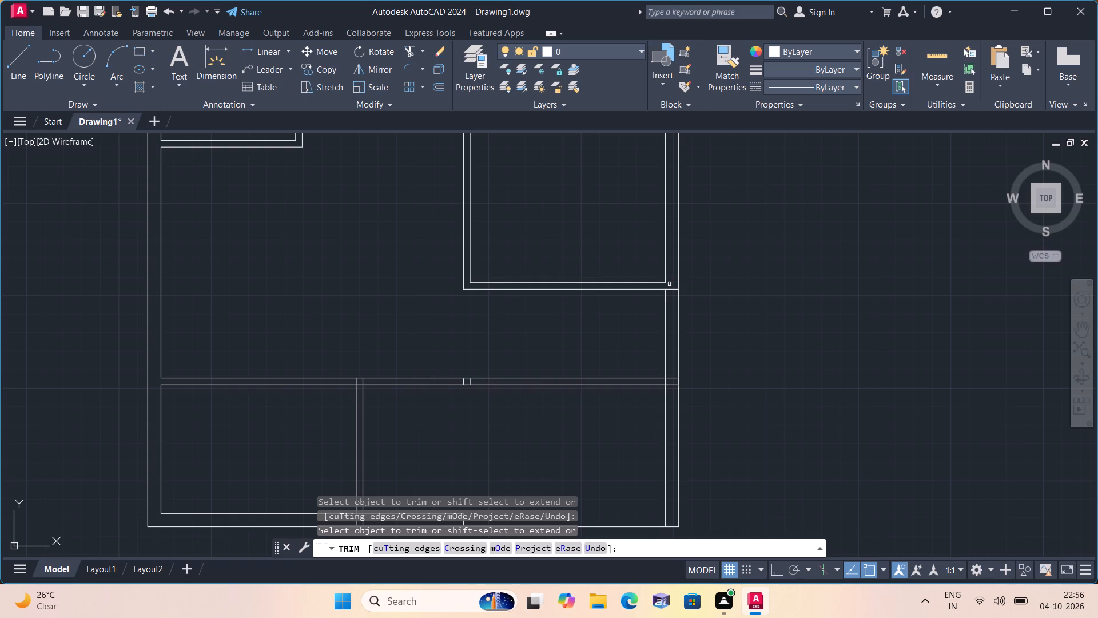
{"action": "left_click", "coordinate": [670, 290]}
Trim the junction of the long lower horizontal partition with the right outer wall into an open T.
{"action": "scroll", "coordinate": [669, 292], "scroll_direction": "down", "scroll_amount": 1}
{"action": "middle_click_drag", "start_coordinate": [734, 309], "coordinate": [713, 219]}
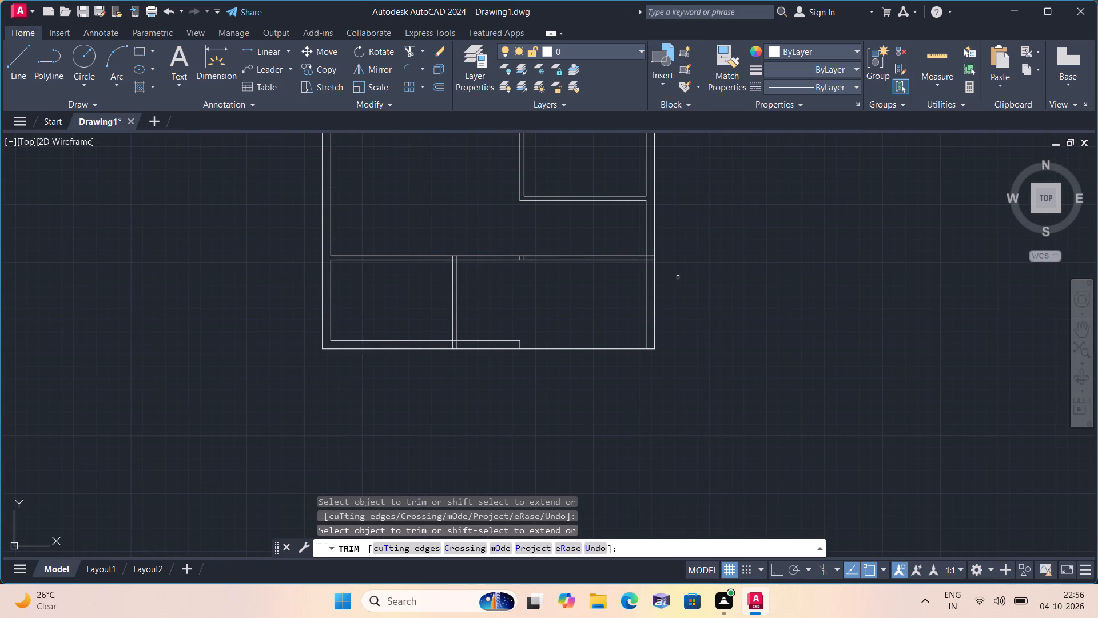
{"action": "scroll", "coordinate": [650, 250], "scroll_direction": "up", "scroll_amount": 1}
{"action": "left_click", "coordinate": [650, 250]}
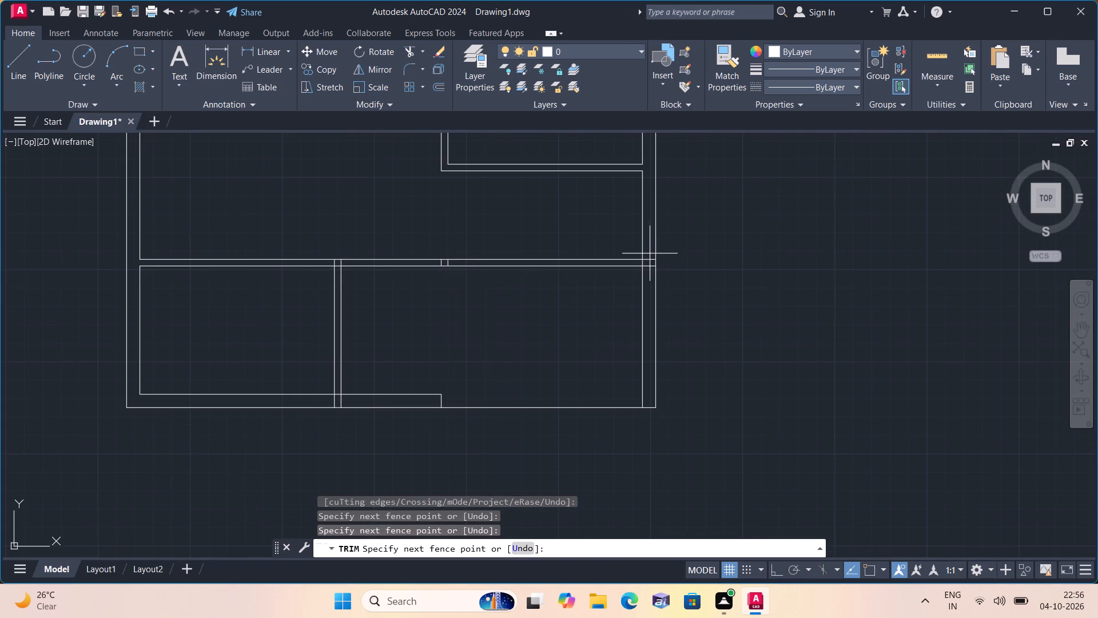
{"action": "left_click", "coordinate": [649, 276]}
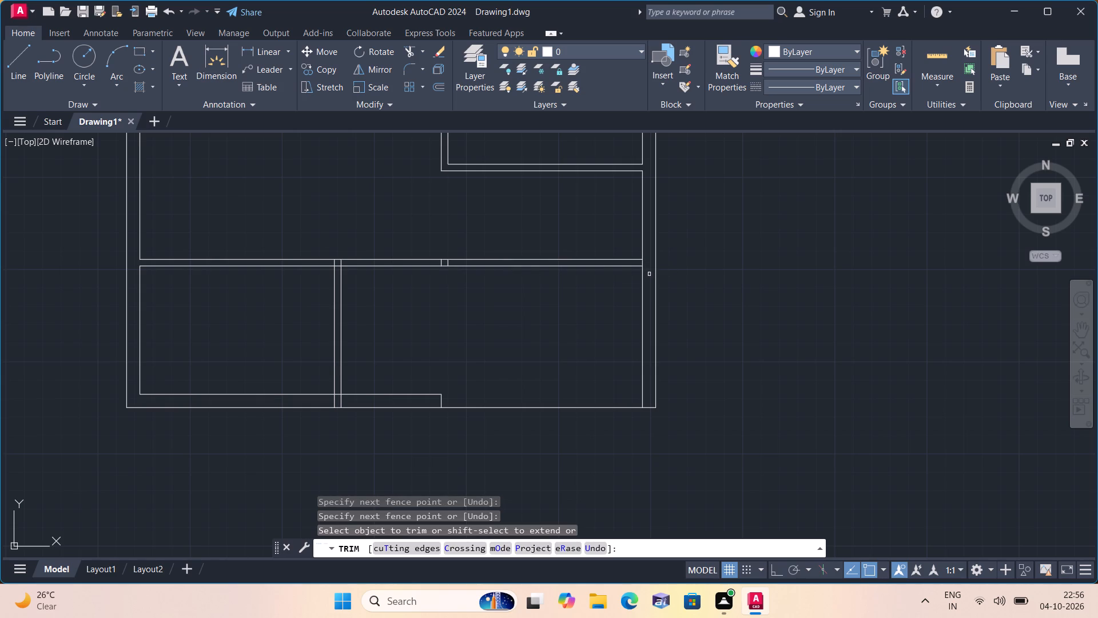
{"action": "left_click", "coordinate": [642, 262]}
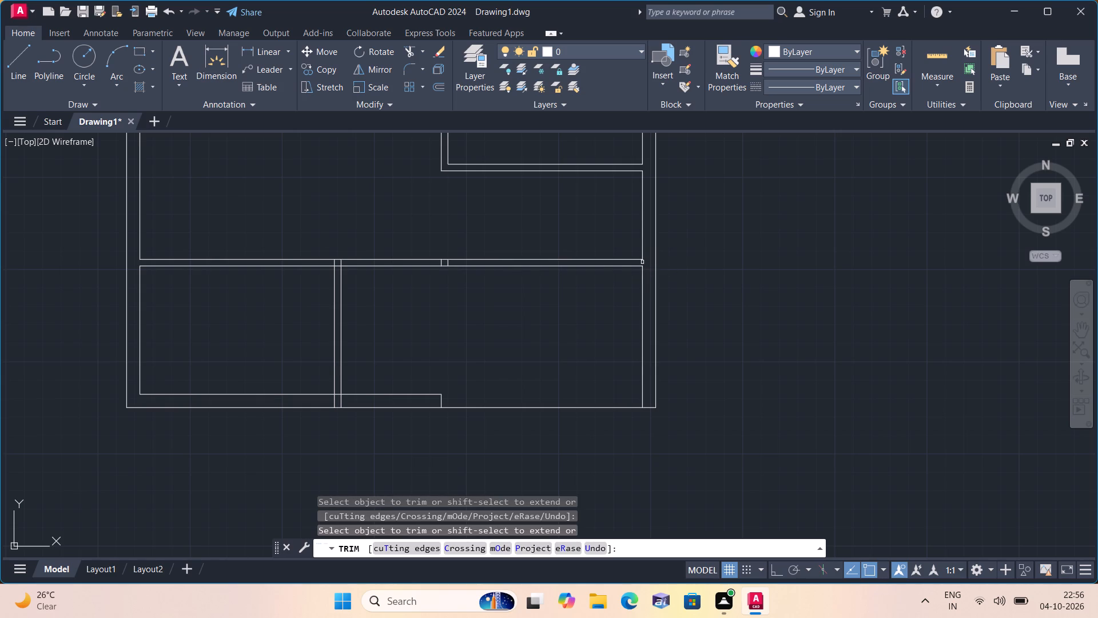
Trim the overlapping lines where the bottom-left room's right partition meets the long horizontal partition.
{"action": "middle_click_drag", "start_coordinate": [522, 311], "coordinate": [594, 323]}
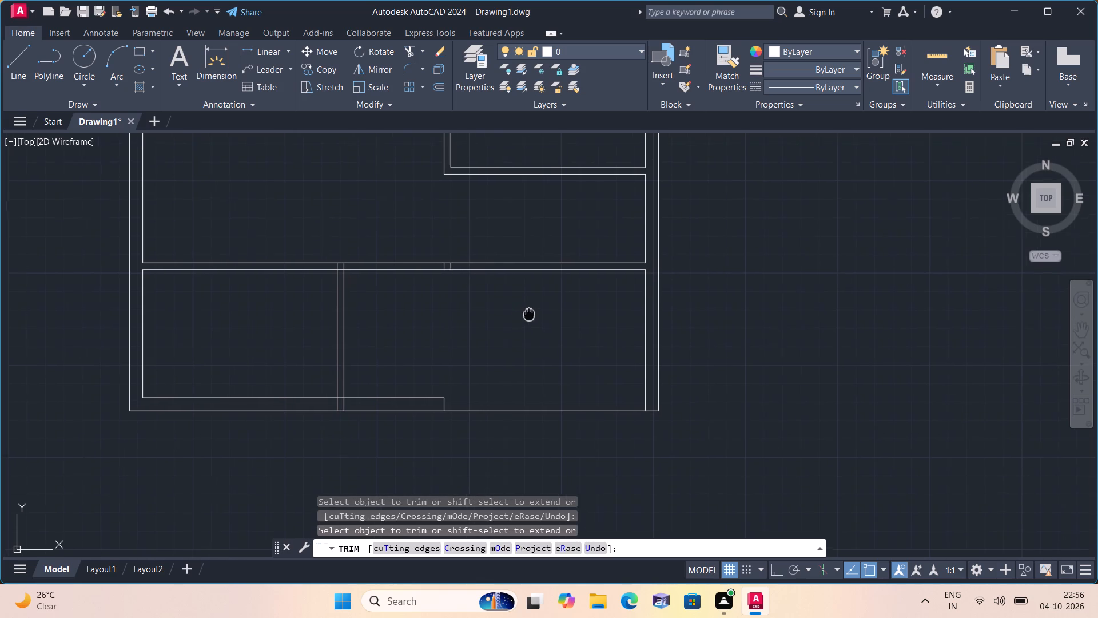
{"action": "middle_click_drag", "start_coordinate": [594, 323], "coordinate": [640, 330]}
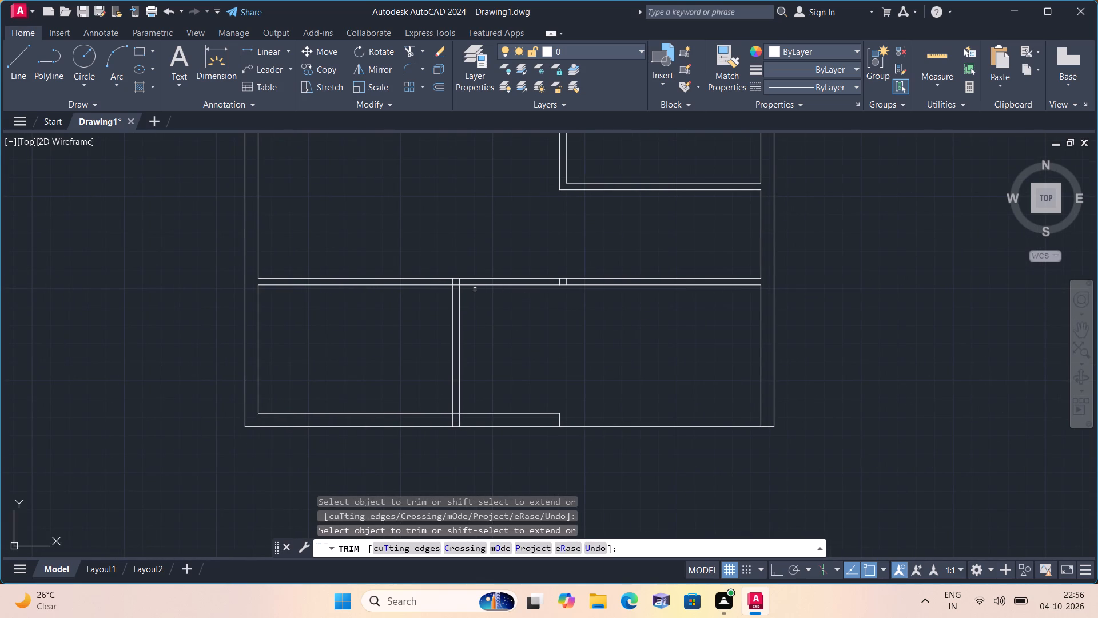
{"action": "scroll", "coordinate": [462, 278], "scroll_direction": "up", "scroll_amount": 1}
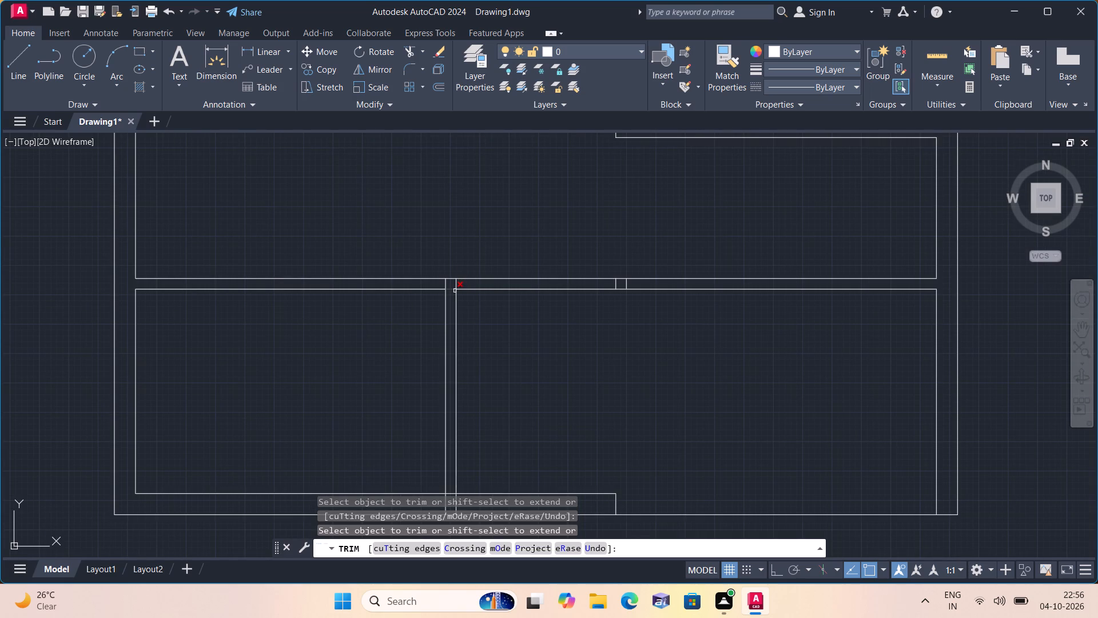
{"action": "left_click", "coordinate": [453, 290]}
{"action": "left_click", "coordinate": [456, 284]}
Trim away the two leftover central partition stubs inside the long lower horizontal partition.
{"action": "left_click", "coordinate": [568, 286]}
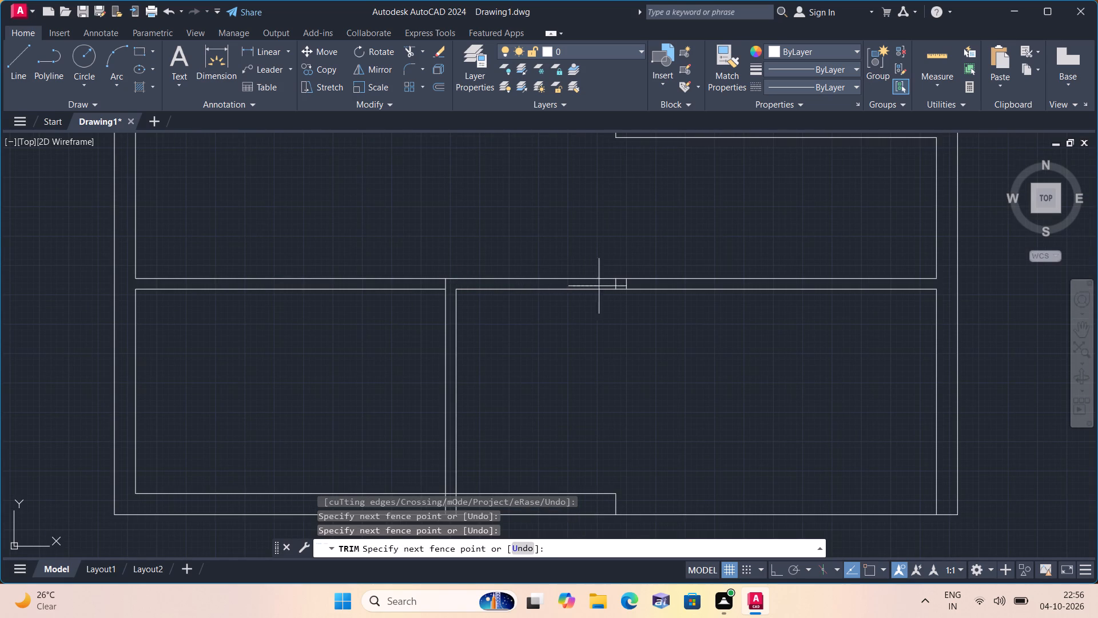
{"action": "left_click", "coordinate": [648, 285]}
Trim away the bottom wall's inner line beyond the bottom-left room's right partition, along with its short vertical end stub.
{"action": "middle_click_drag", "start_coordinate": [606, 344], "coordinate": [630, 322]}
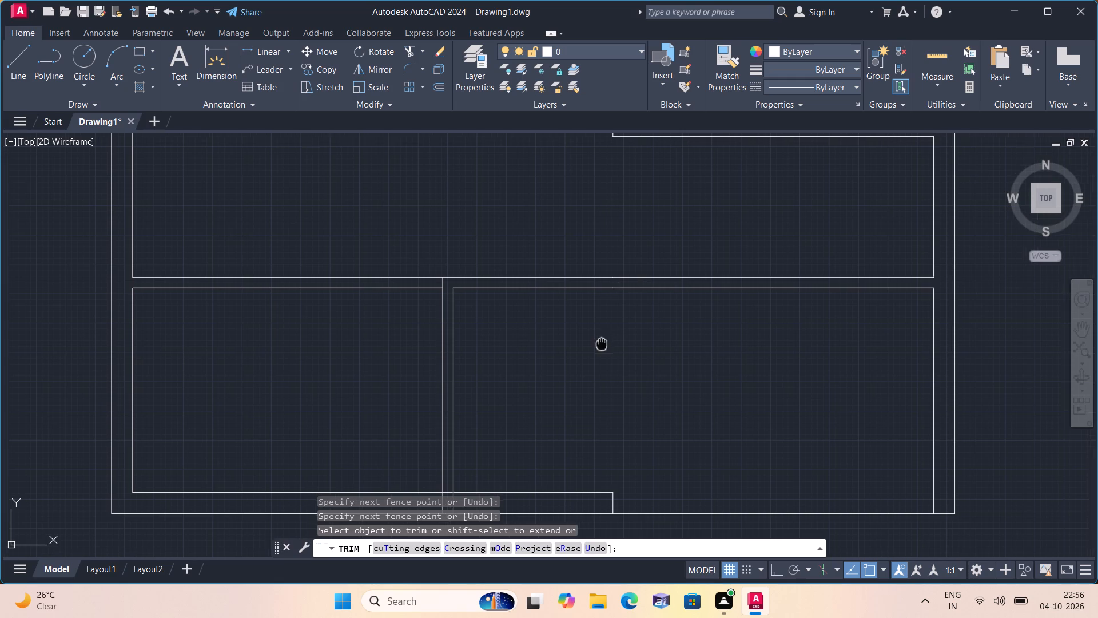
{"action": "middle_click_drag", "start_coordinate": [630, 322], "coordinate": [682, 279]}
{"action": "scroll", "coordinate": [682, 279], "scroll_direction": "down", "scroll_amount": 1}
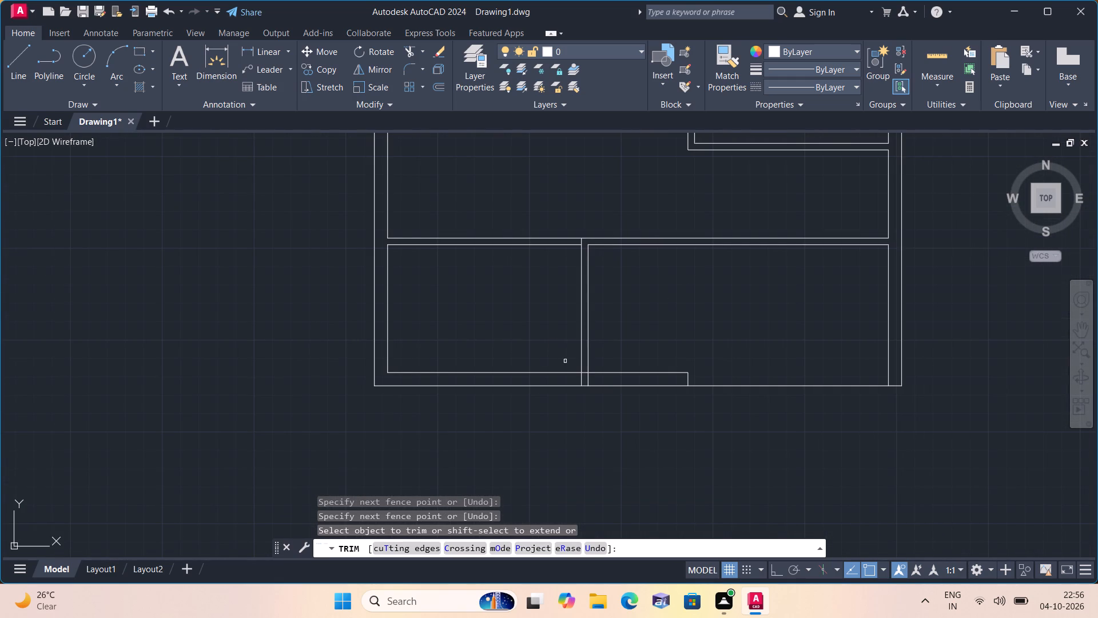
{"action": "left_click", "coordinate": [599, 374]}
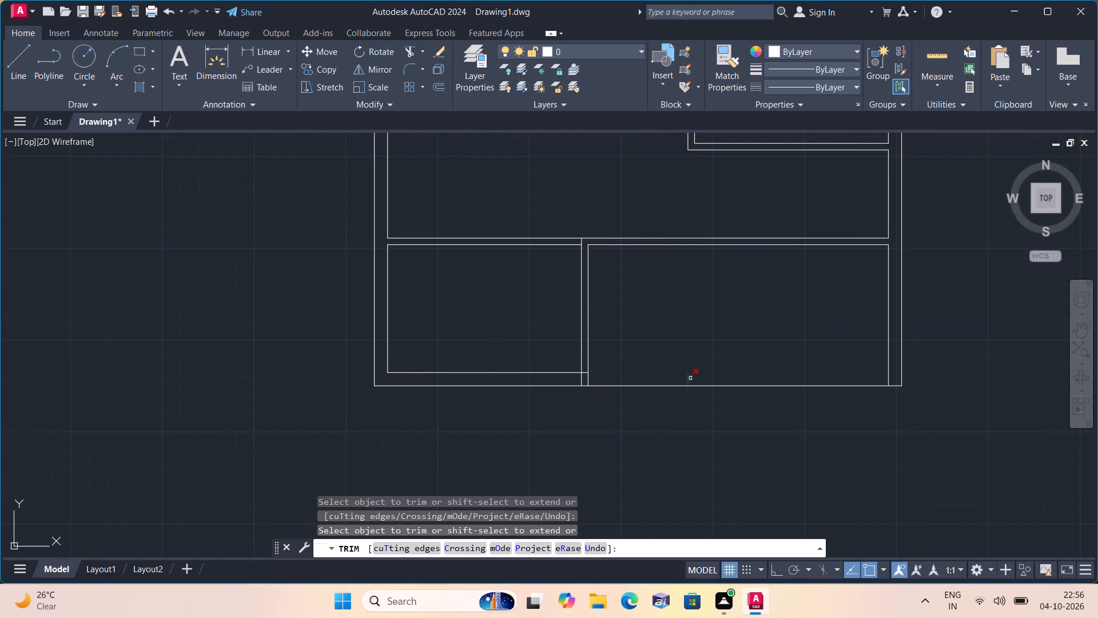
{"action": "left_click", "coordinate": [684, 377]}
{"action": "left_click", "coordinate": [689, 377]}
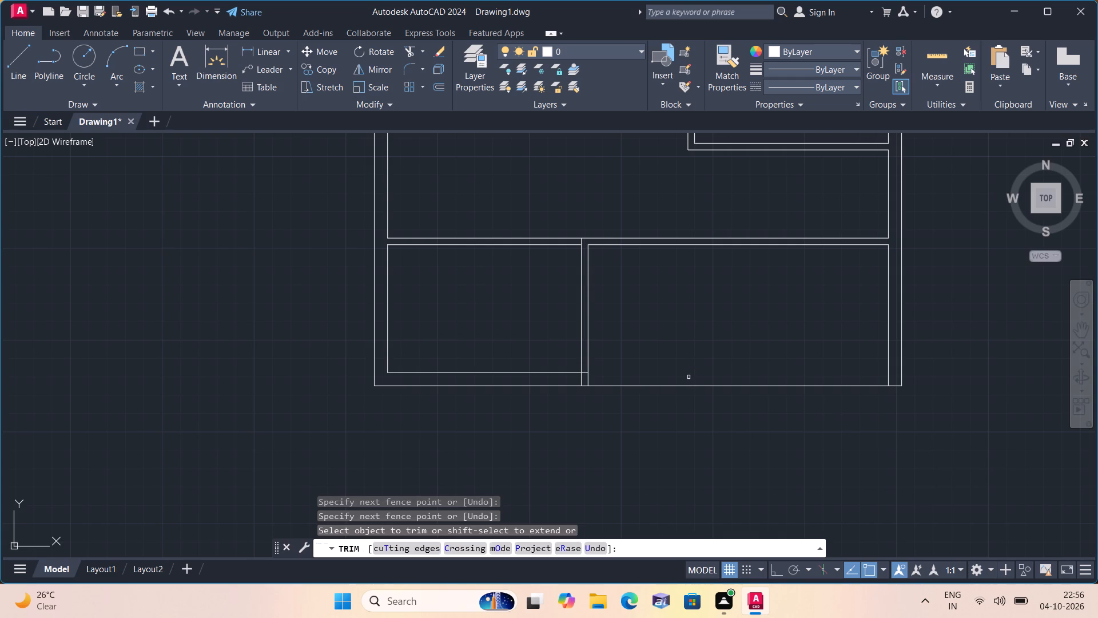
Trim the bottom-left room's inner bottom-right corner, removing the overlapping partition and bottom wall line ends.
{"action": "middle_click_drag", "start_coordinate": [635, 358], "coordinate": [676, 336]}
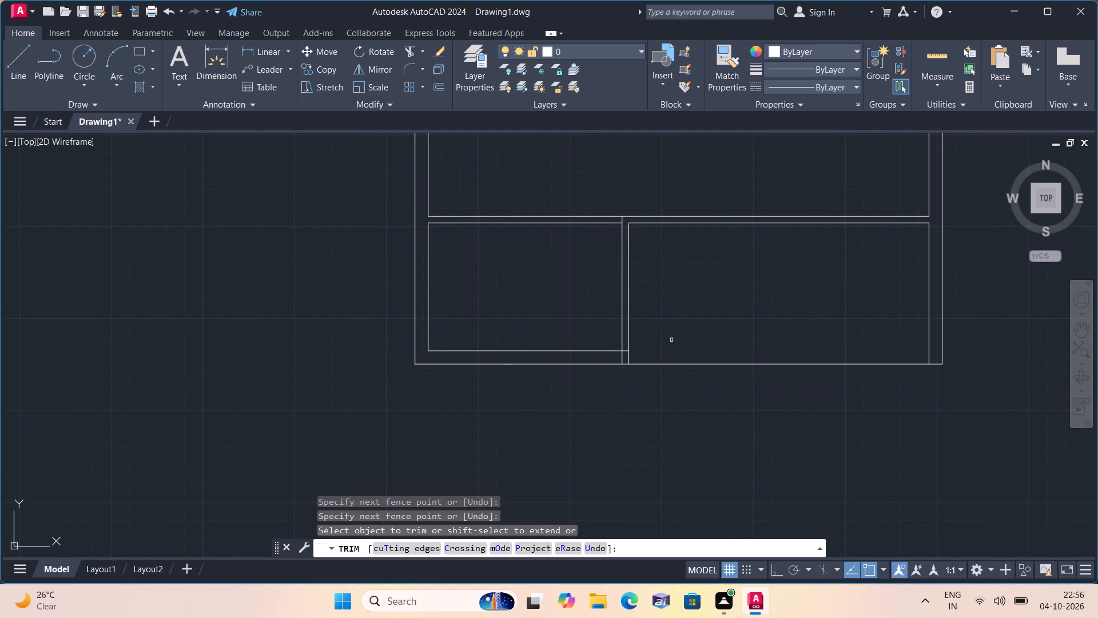
{"action": "scroll", "coordinate": [608, 356], "scroll_direction": "up", "scroll_amount": 1}
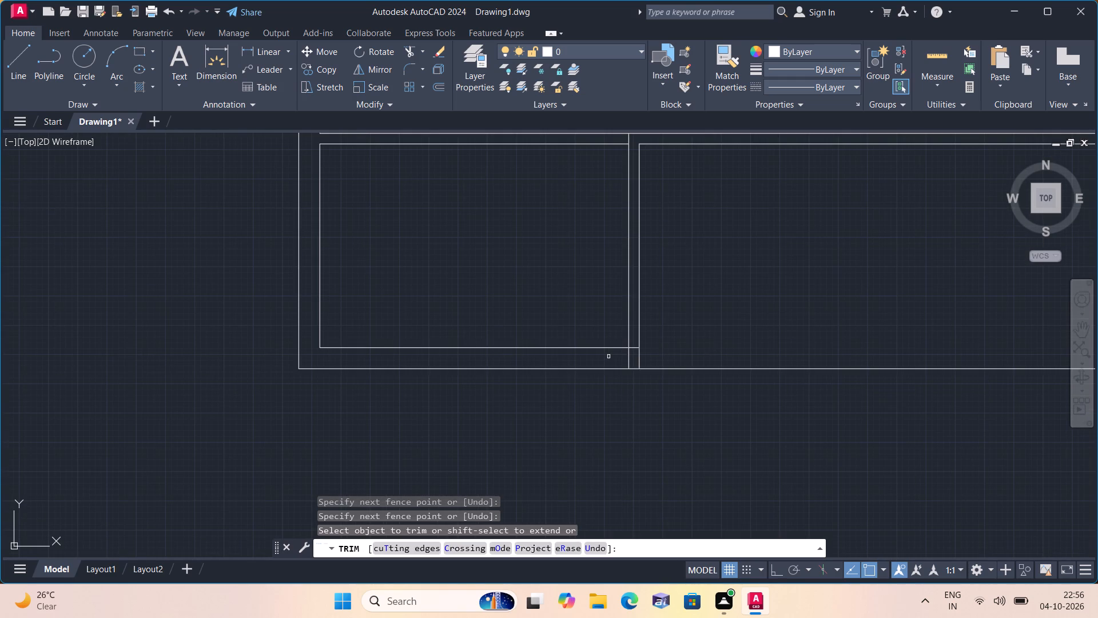
{"action": "left_click", "coordinate": [608, 356]}
{"action": "left_click", "coordinate": [634, 360]}
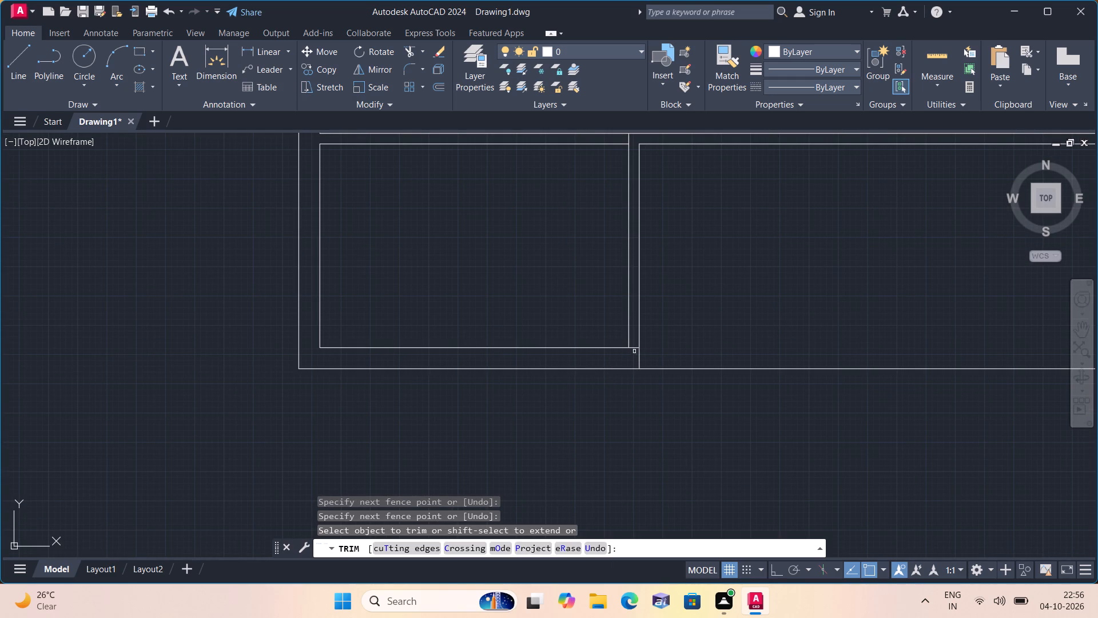
{"action": "left_click", "coordinate": [634, 347]}
{"action": "middle_click_drag", "start_coordinate": [527, 240], "coordinate": [538, 266]}
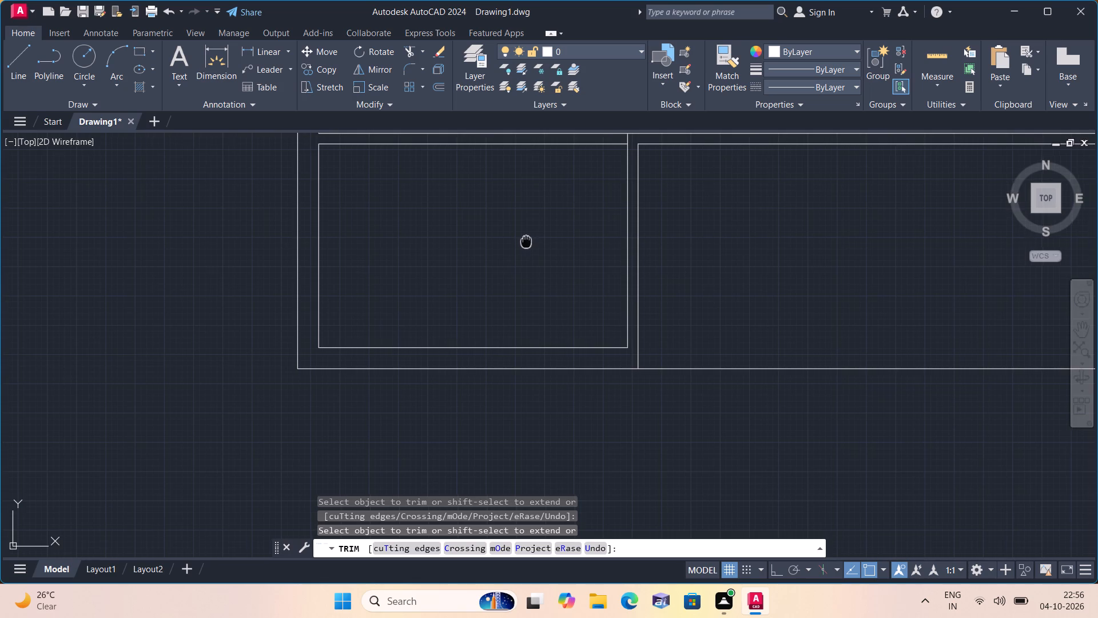
{"action": "middle_click_drag", "start_coordinate": [538, 266], "coordinate": [578, 389]}
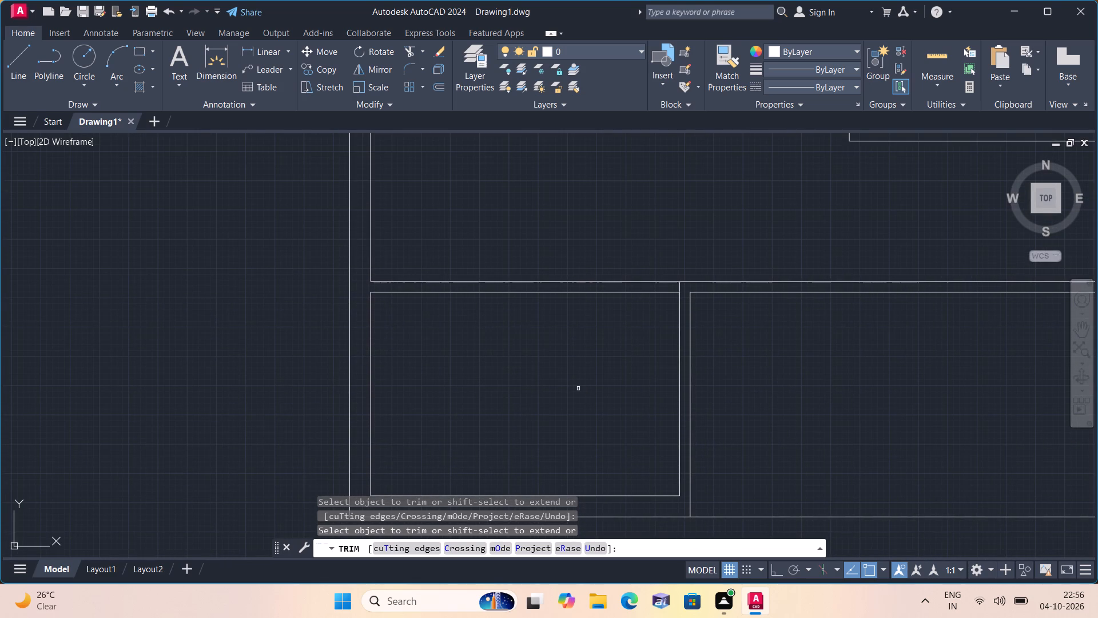
{"action": "scroll", "coordinate": [578, 373], "scroll_direction": "down", "scroll_amount": 2}
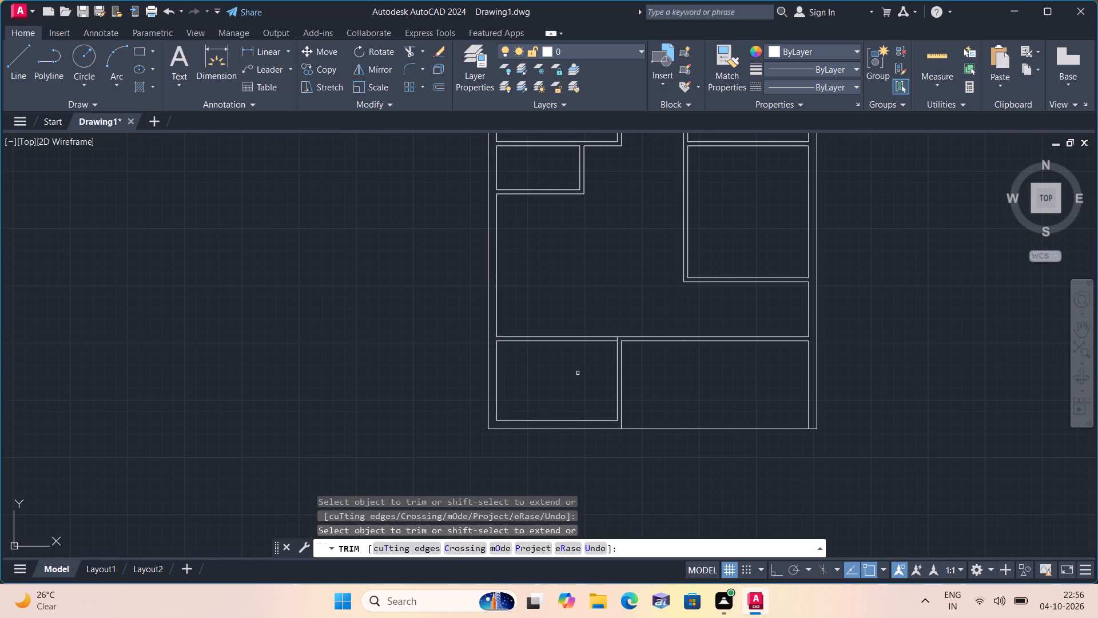
{"action": "scroll", "coordinate": [578, 373], "scroll_direction": "down", "scroll_amount": 1}
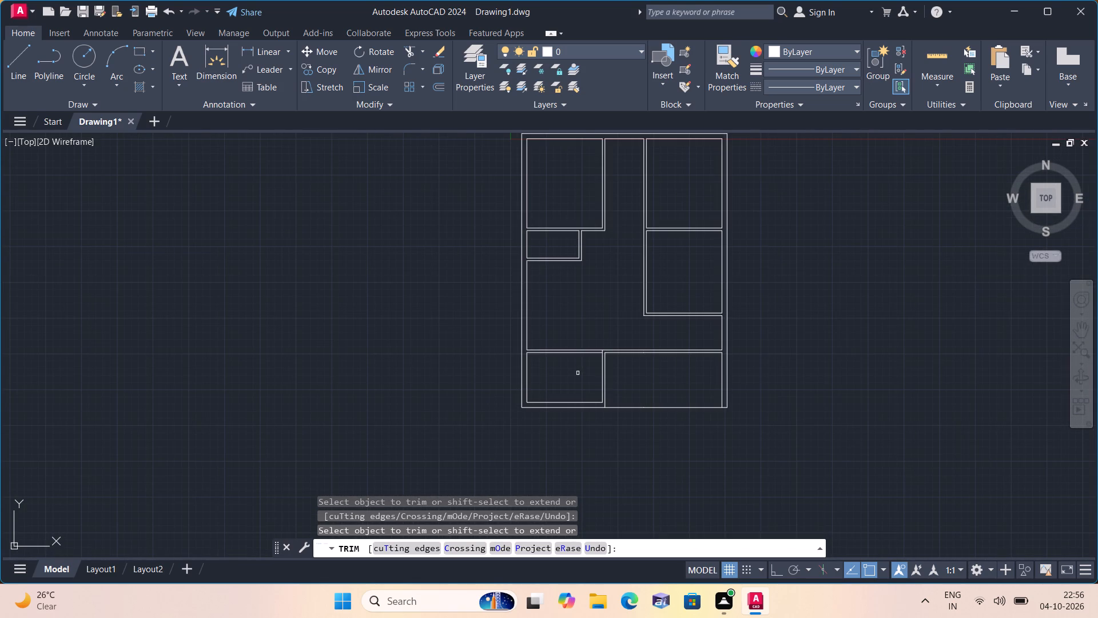
{"action": "key", "text": "Escape"}
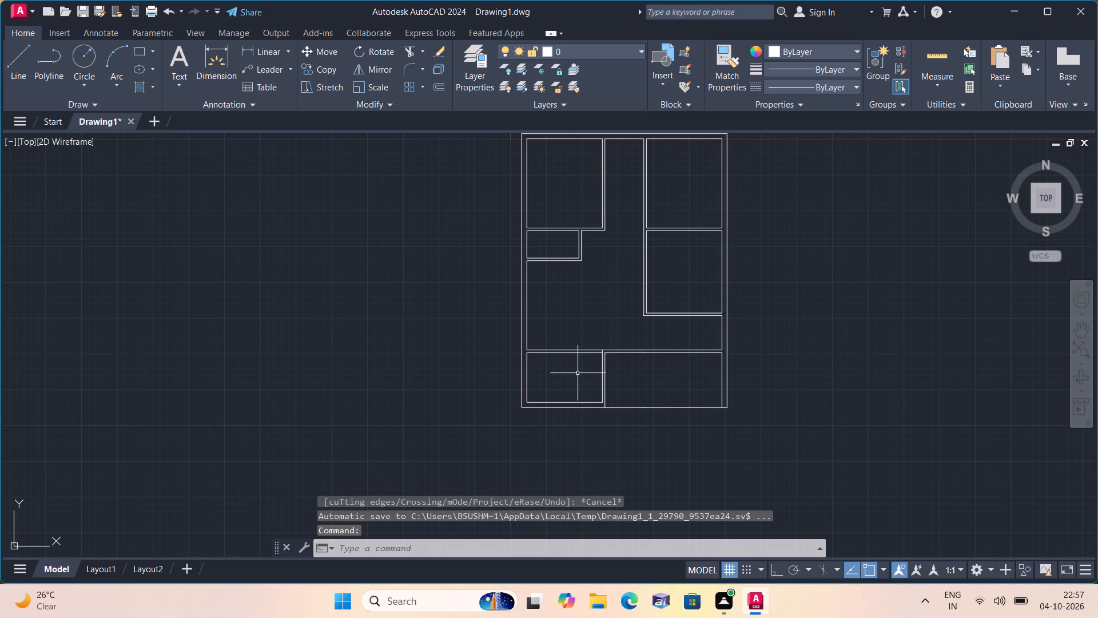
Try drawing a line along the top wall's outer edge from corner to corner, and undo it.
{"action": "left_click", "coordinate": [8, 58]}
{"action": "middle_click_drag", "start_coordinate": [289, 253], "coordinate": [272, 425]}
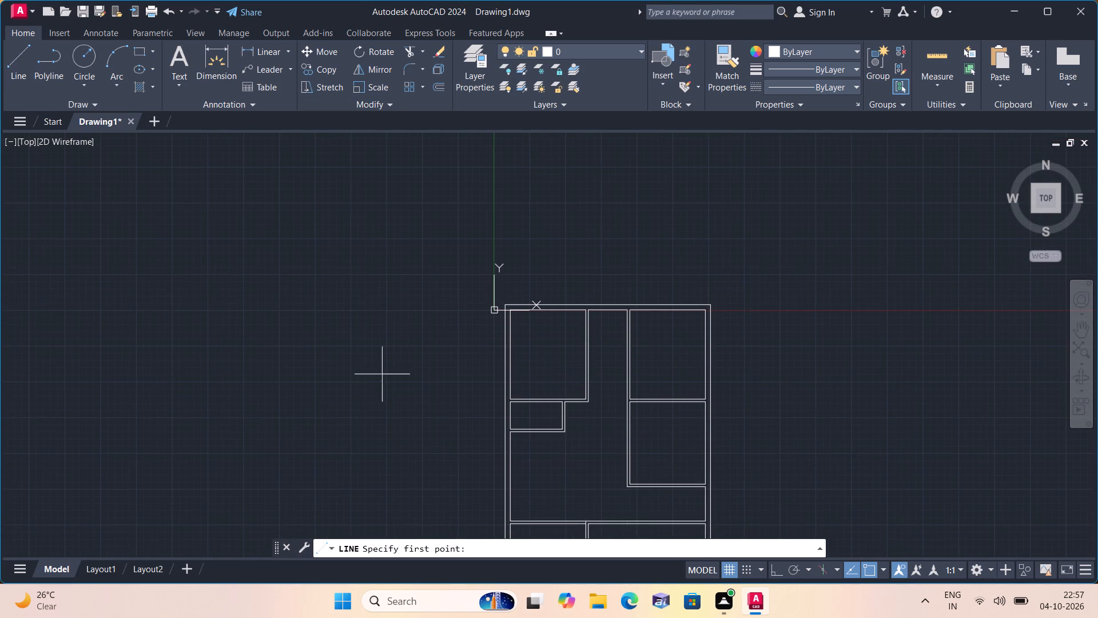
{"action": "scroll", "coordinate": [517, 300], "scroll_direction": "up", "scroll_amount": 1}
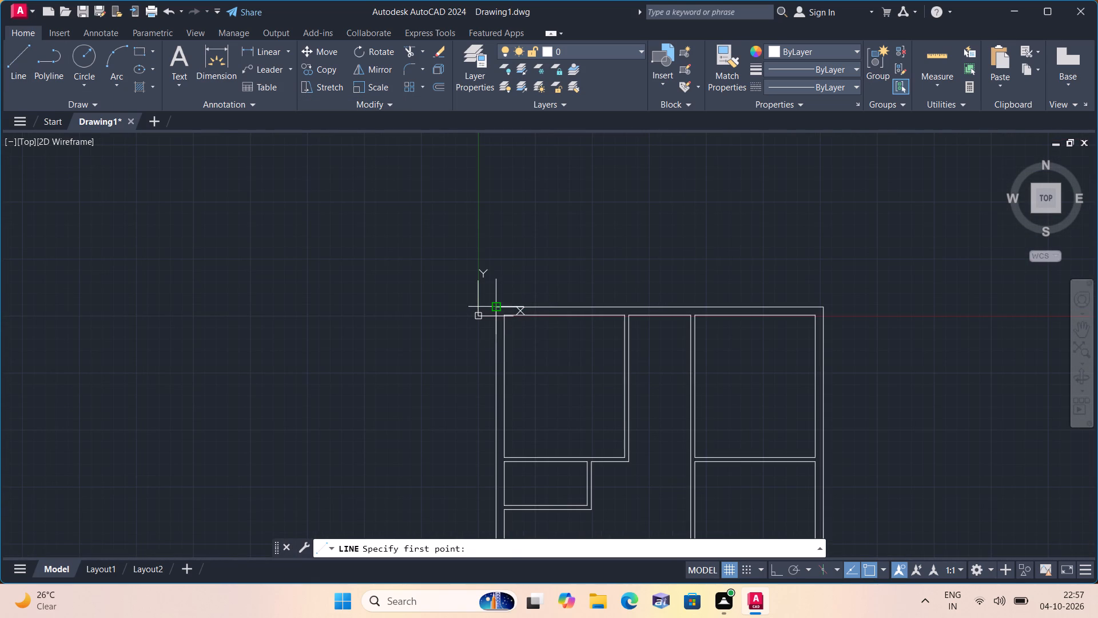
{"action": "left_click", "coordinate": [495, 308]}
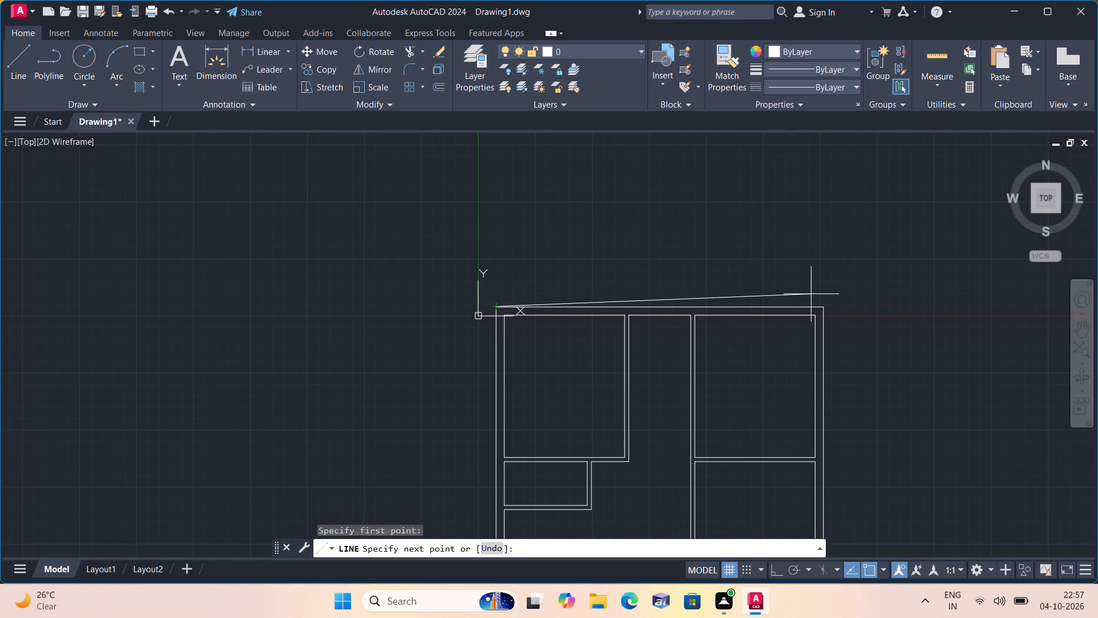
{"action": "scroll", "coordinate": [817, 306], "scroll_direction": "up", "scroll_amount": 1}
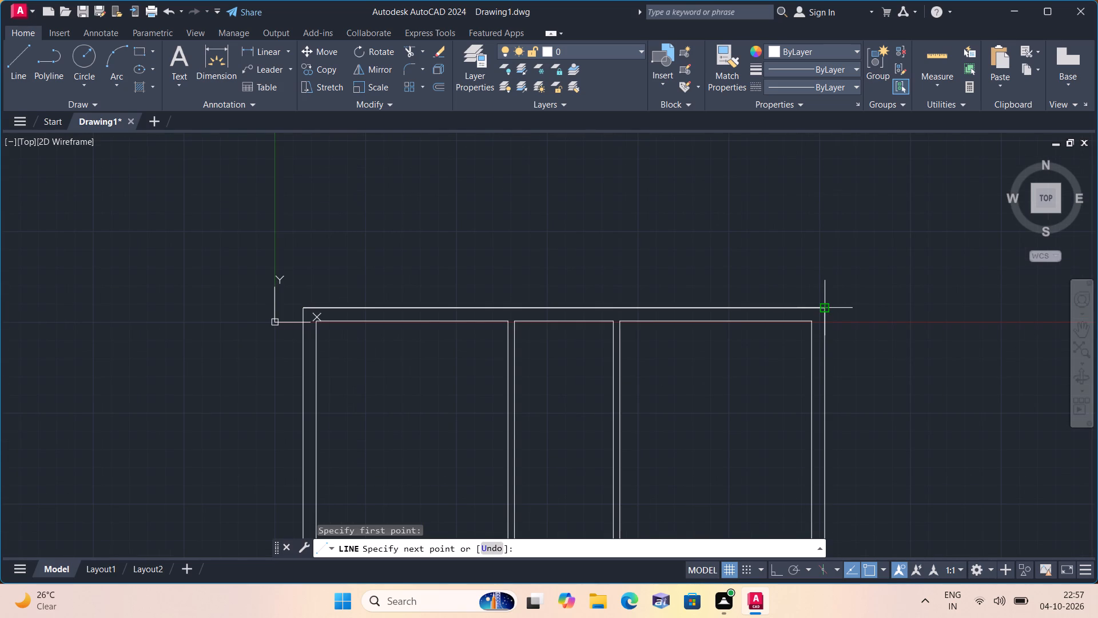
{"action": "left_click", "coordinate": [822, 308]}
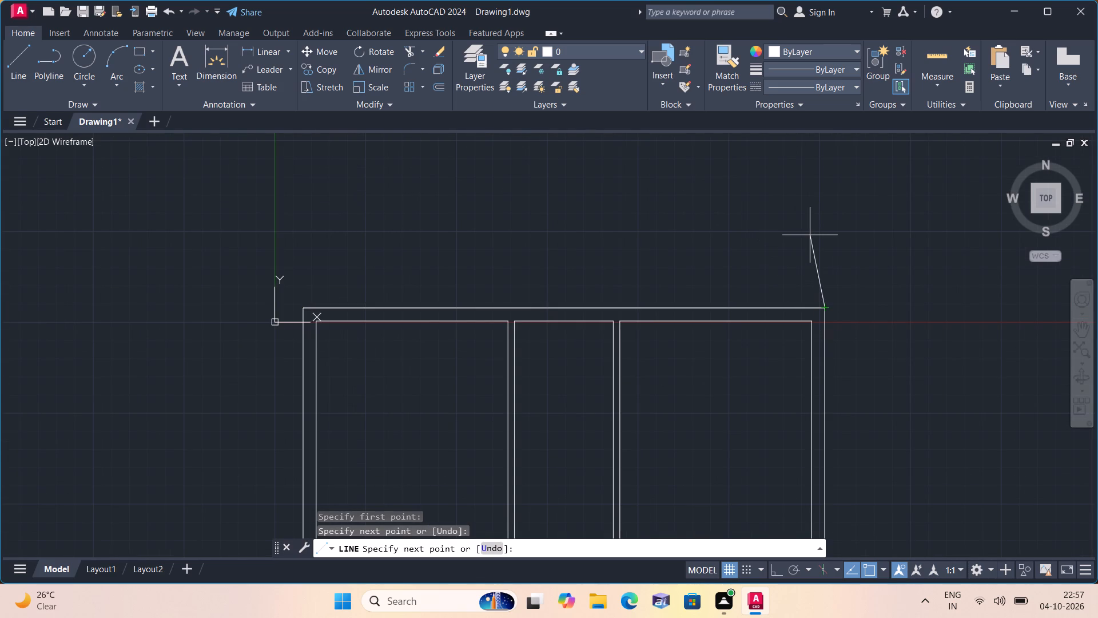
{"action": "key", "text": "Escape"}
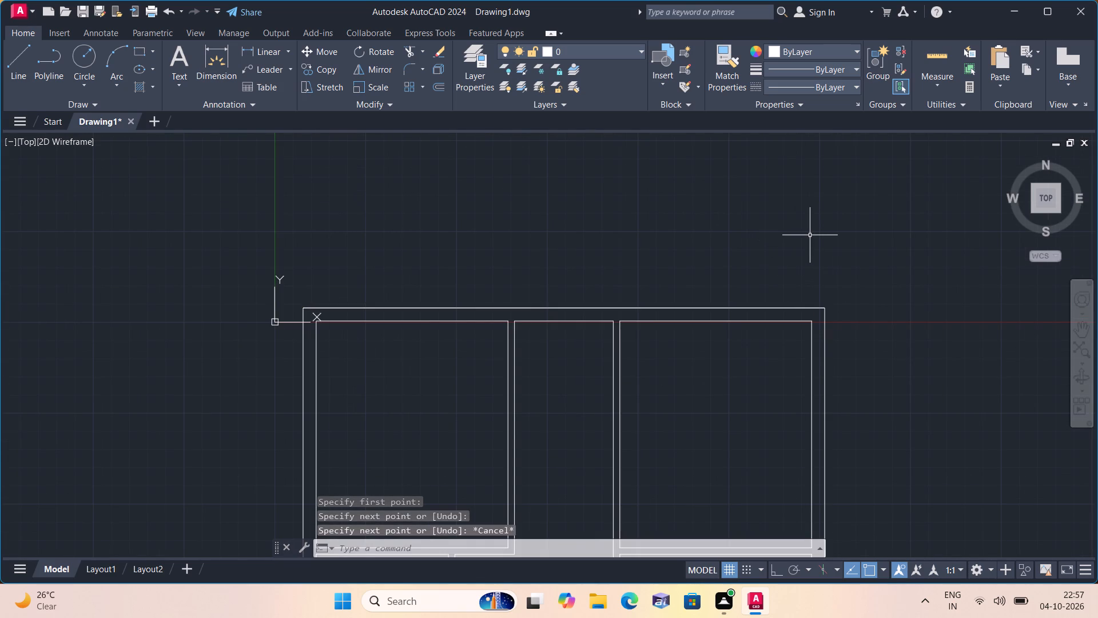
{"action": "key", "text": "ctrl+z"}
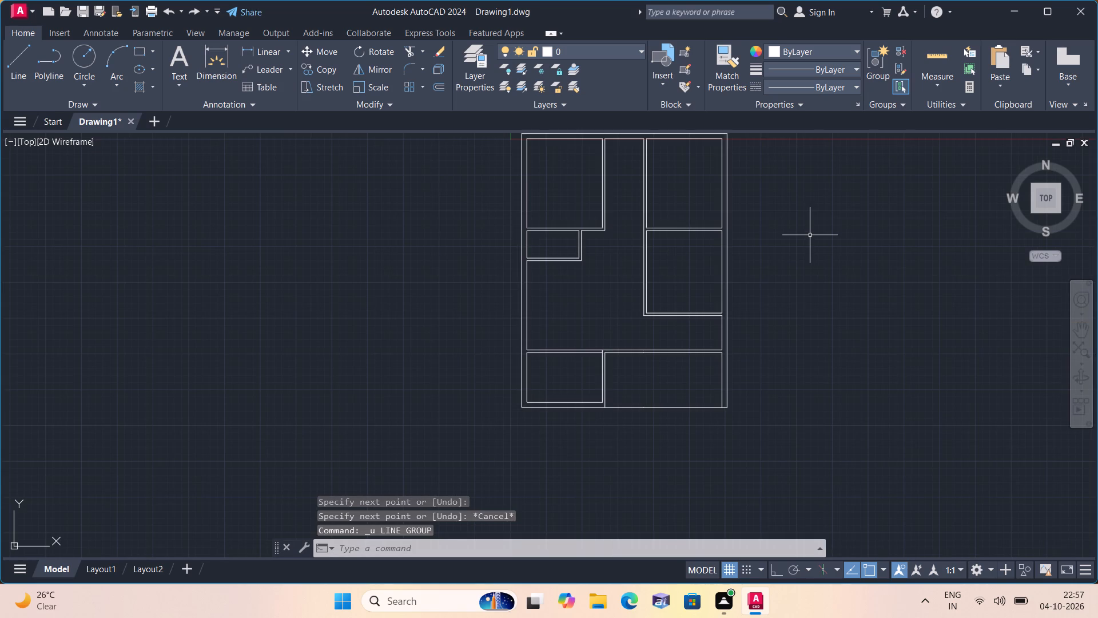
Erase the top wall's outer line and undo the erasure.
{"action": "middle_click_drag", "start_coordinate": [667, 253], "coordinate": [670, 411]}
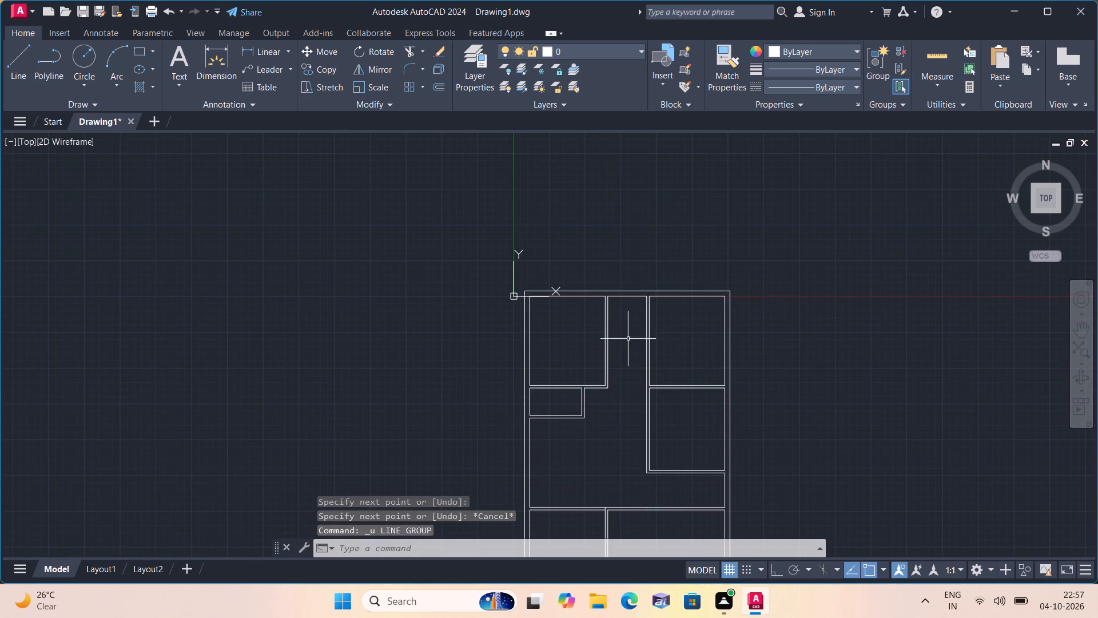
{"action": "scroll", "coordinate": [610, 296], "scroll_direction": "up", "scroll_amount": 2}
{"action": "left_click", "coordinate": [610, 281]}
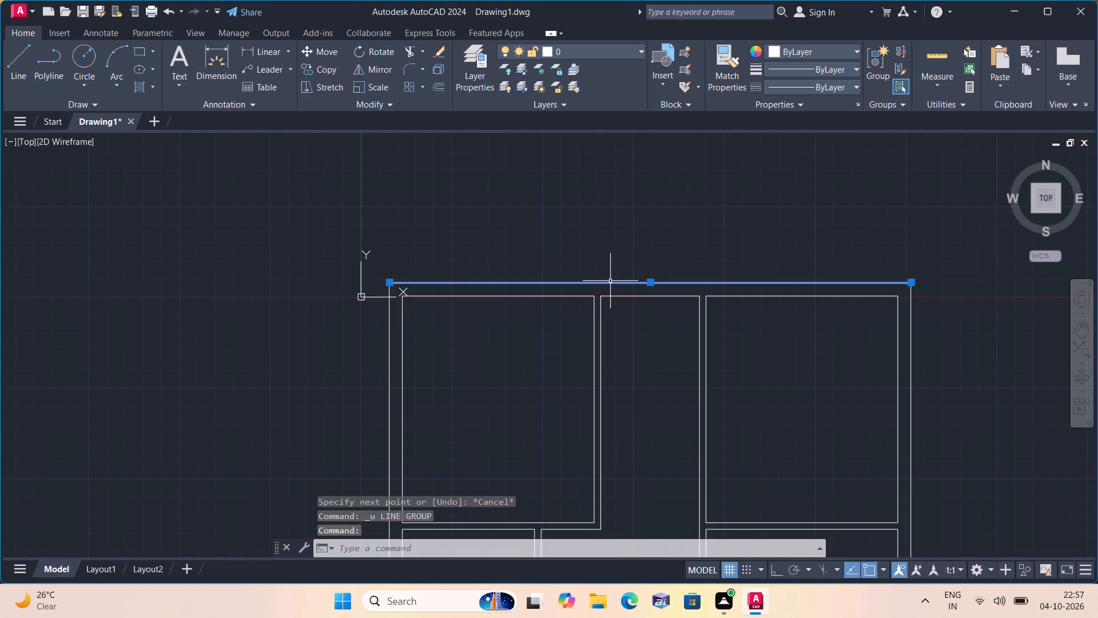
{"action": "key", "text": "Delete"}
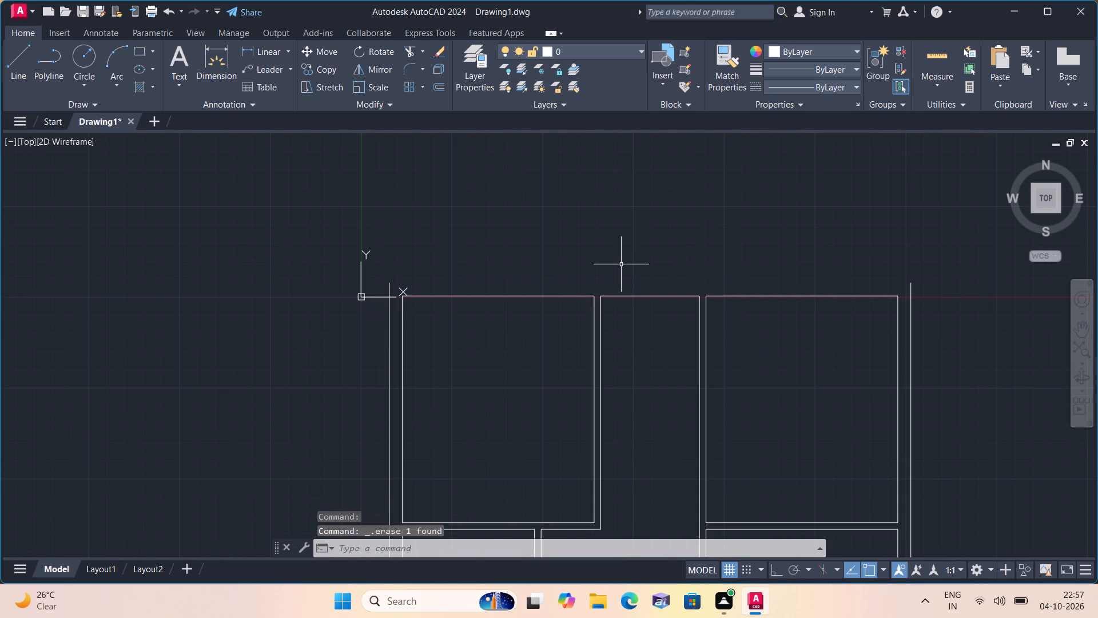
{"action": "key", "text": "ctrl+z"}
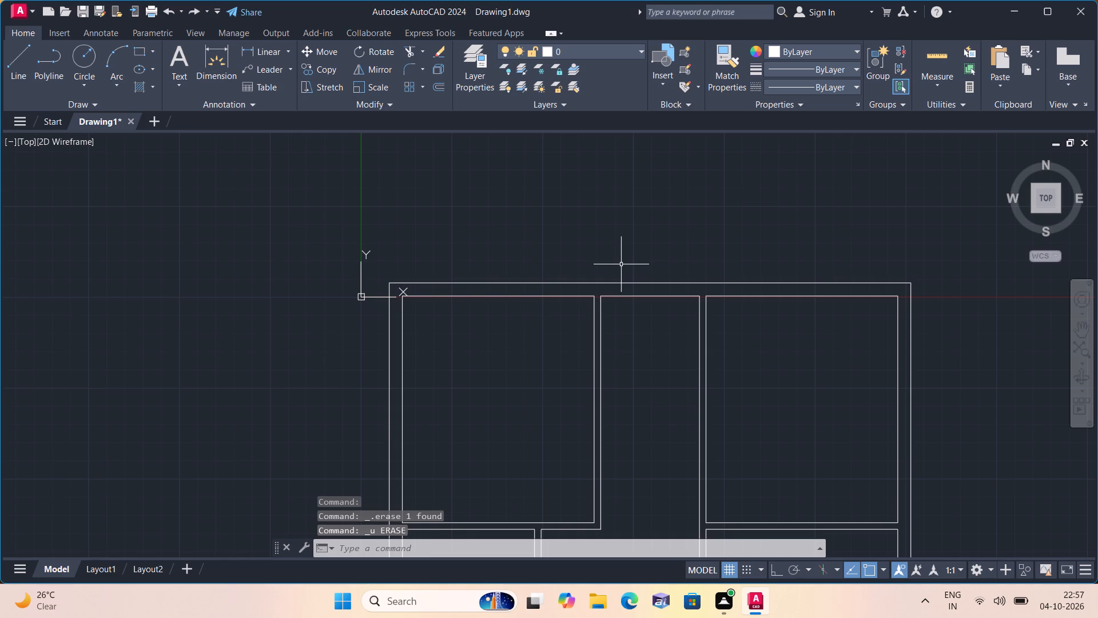
Add a horizontal linear dimension above the top wall across the plan's overall outer width.
{"action": "left_click", "coordinate": [274, 51]}
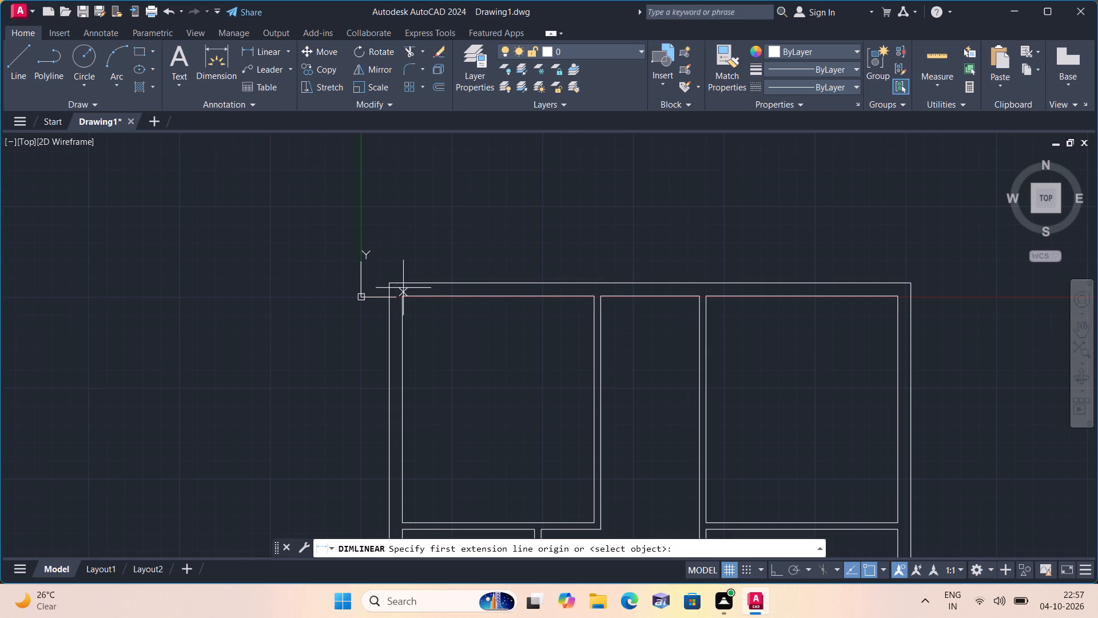
{"action": "left_click", "coordinate": [389, 283]}
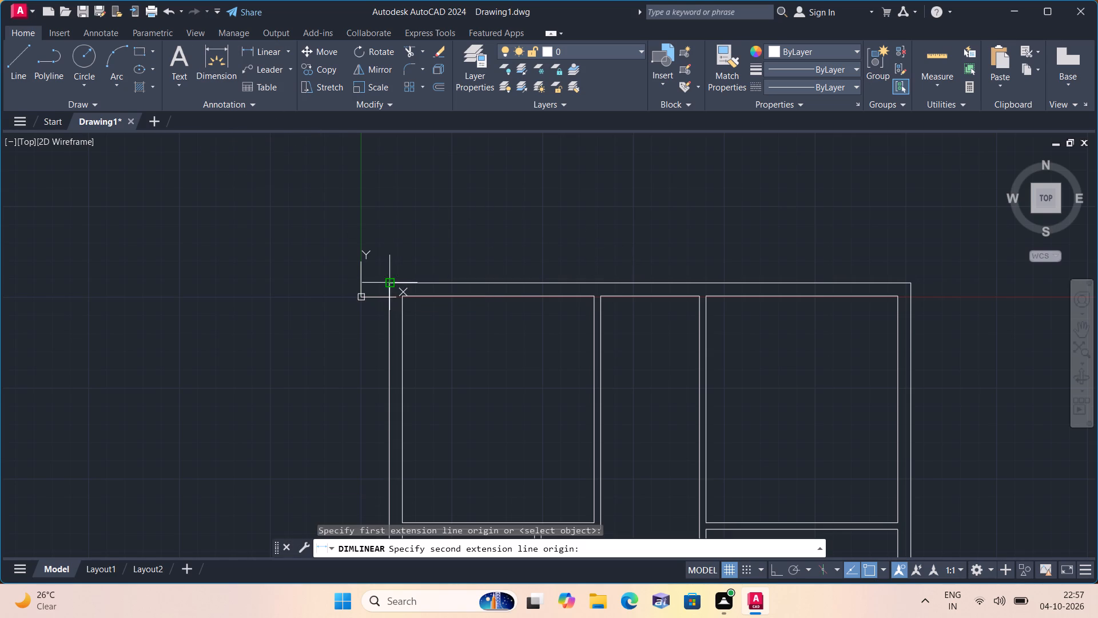
{"action": "left_click", "coordinate": [907, 283]}
{"action": "left_click", "coordinate": [879, 236]}
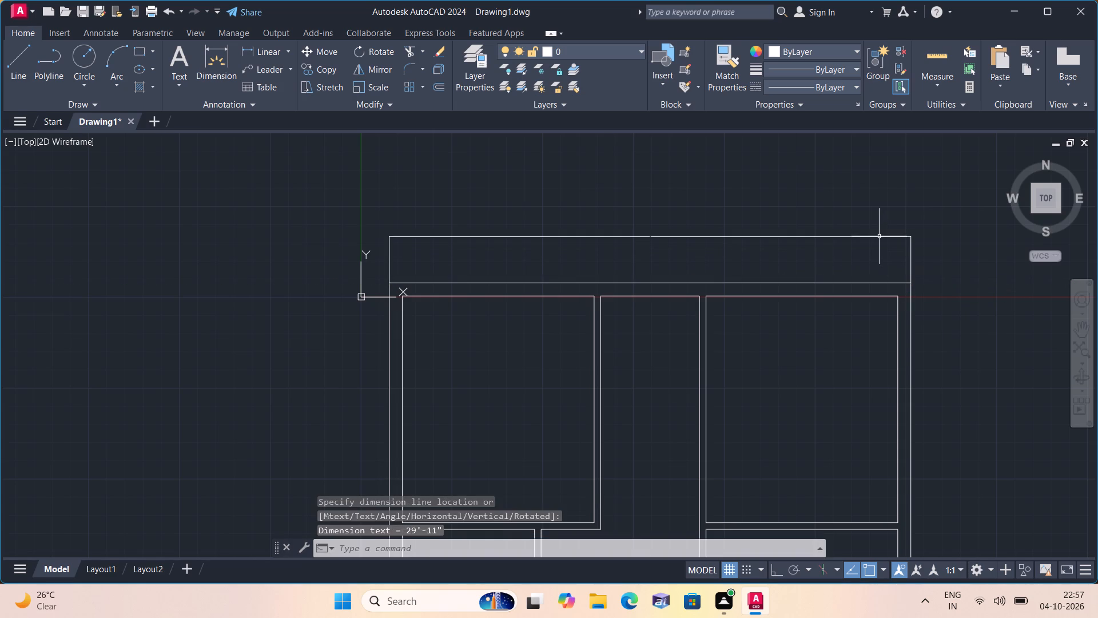
Add a vertical linear dimension outside the left wall, from the plan's top-left to bottom-left outer corner.
{"action": "left_click", "coordinate": [267, 50]}
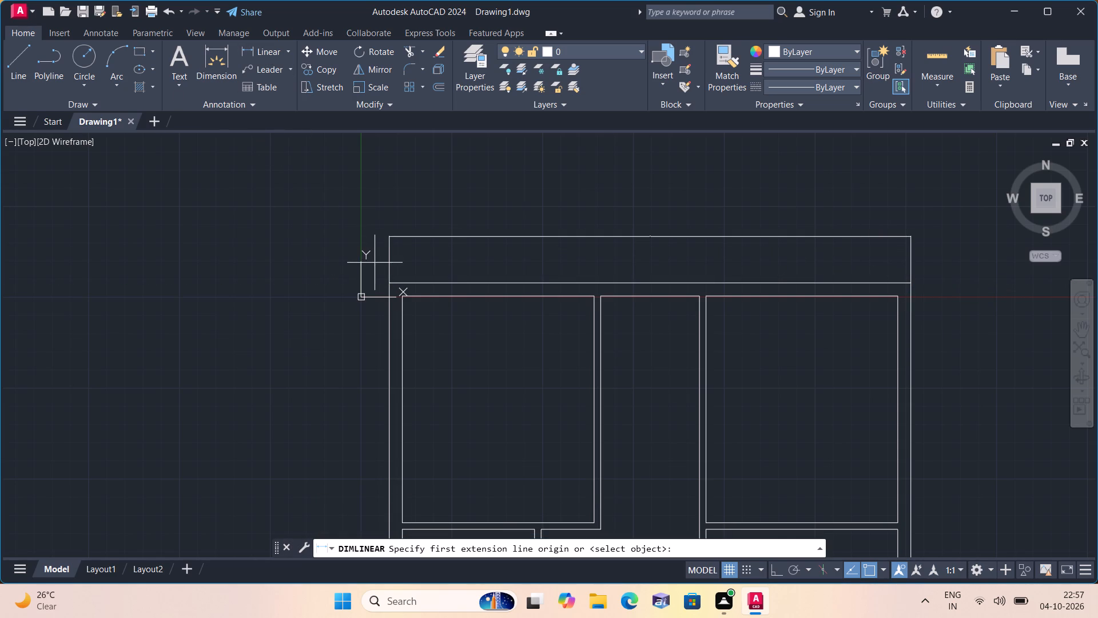
{"action": "left_click", "coordinate": [389, 282]}
{"action": "middle_click_drag", "start_coordinate": [379, 296], "coordinate": [389, 126]}
{"action": "scroll", "coordinate": [371, 249], "scroll_direction": "down", "scroll_amount": 1}
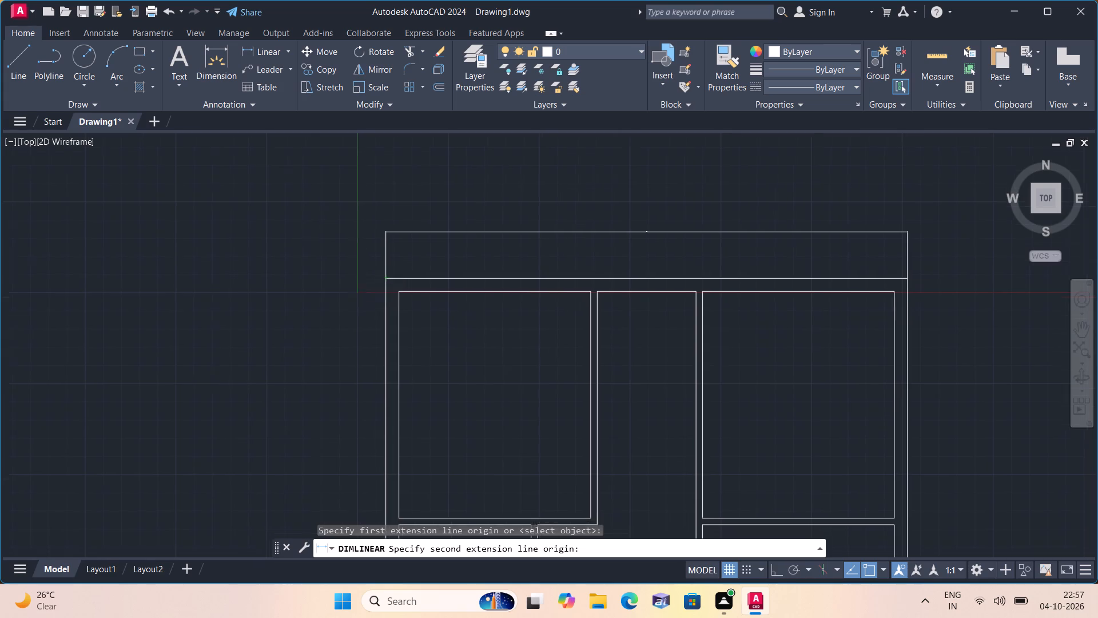
{"action": "middle_click_drag", "start_coordinate": [389, 126], "coordinate": [392, 122]}
{"action": "scroll", "coordinate": [371, 133], "scroll_direction": "down", "scroll_amount": 1}
{"action": "middle_click_drag", "start_coordinate": [321, 350], "coordinate": [328, 339]}
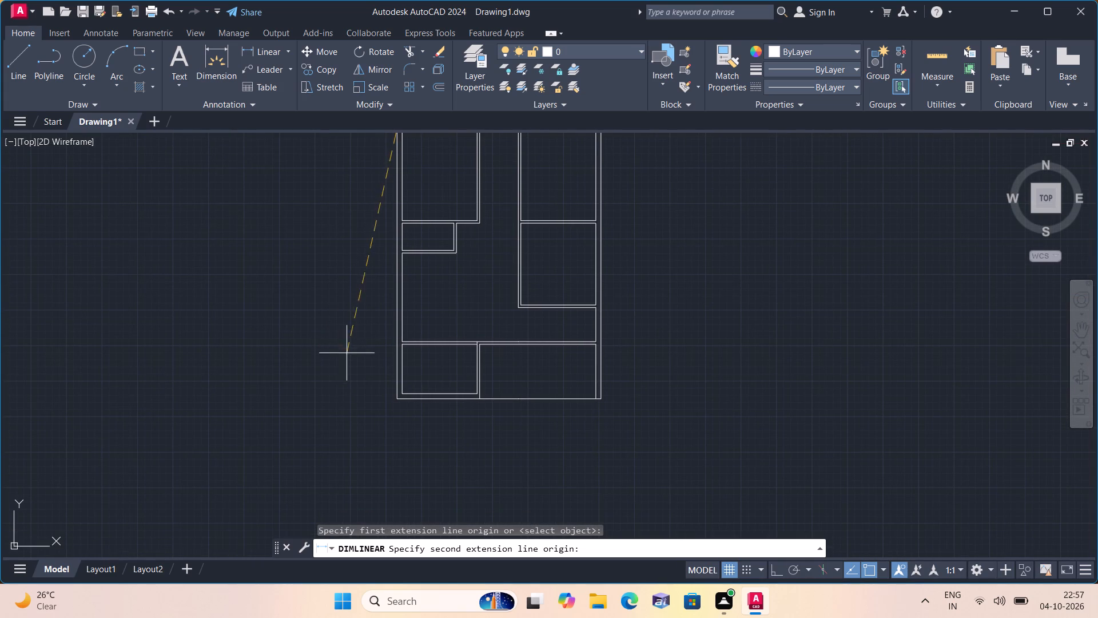
{"action": "scroll", "coordinate": [377, 386], "scroll_direction": "up", "scroll_amount": 1}
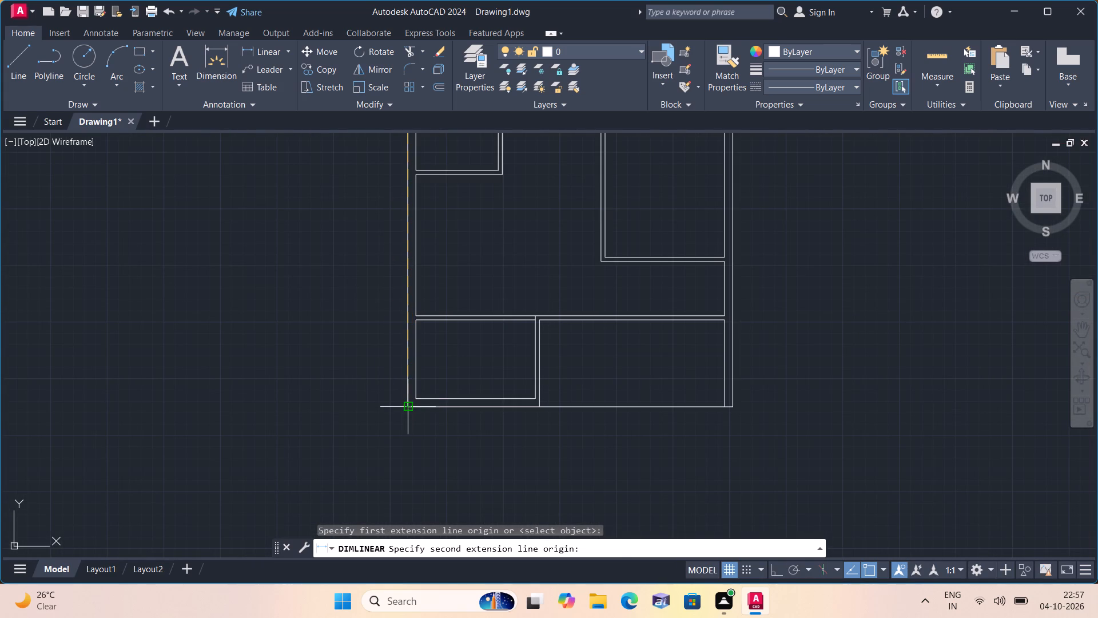
{"action": "left_click", "coordinate": [404, 409]}
{"action": "left_click", "coordinate": [355, 399]}
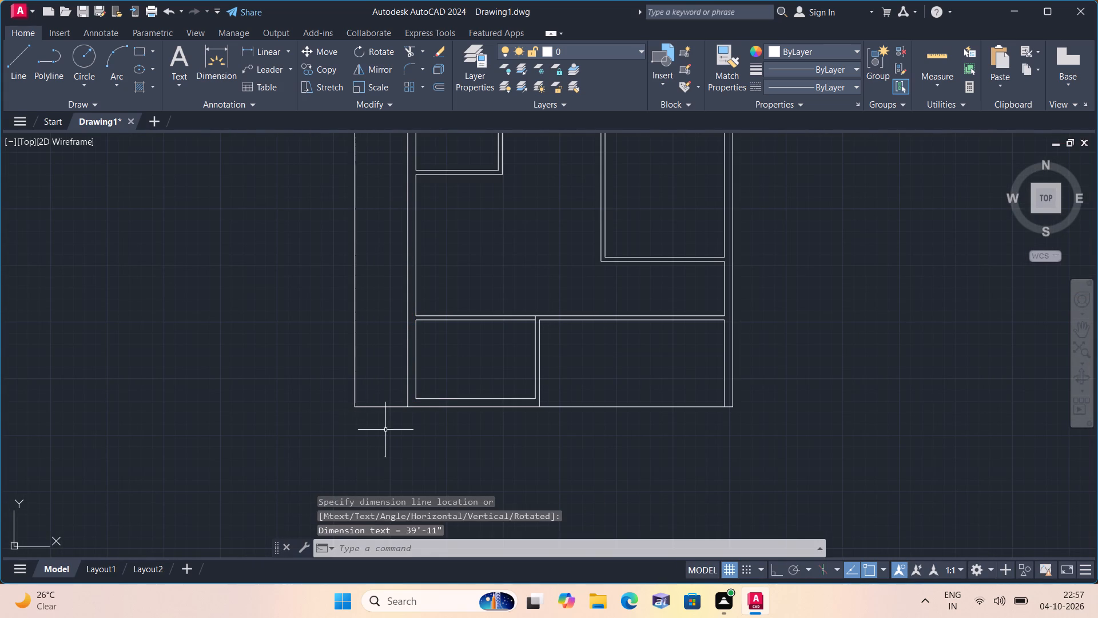
Select all the linear dimensions as similar objects and set their text height to 6" in the properties.
{"action": "left_click", "coordinate": [386, 430]}
{"action": "left_click", "coordinate": [327, 369]}
{"action": "right_click", "coordinate": [317, 365]}
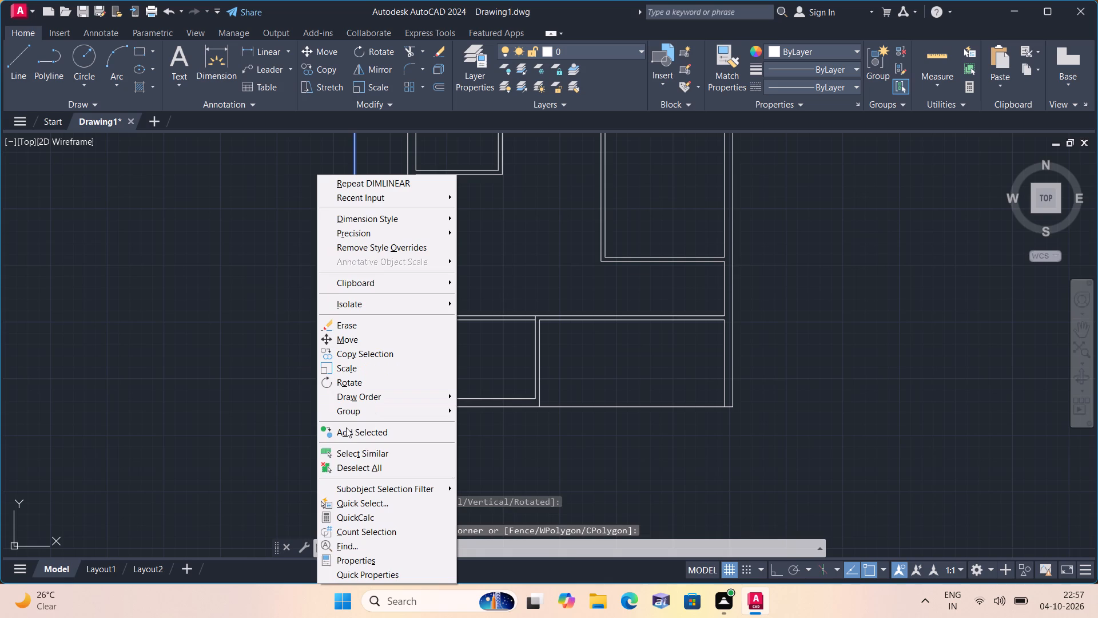
{"action": "left_click", "coordinate": [355, 454]}
{"action": "right_click", "coordinate": [228, 296]}
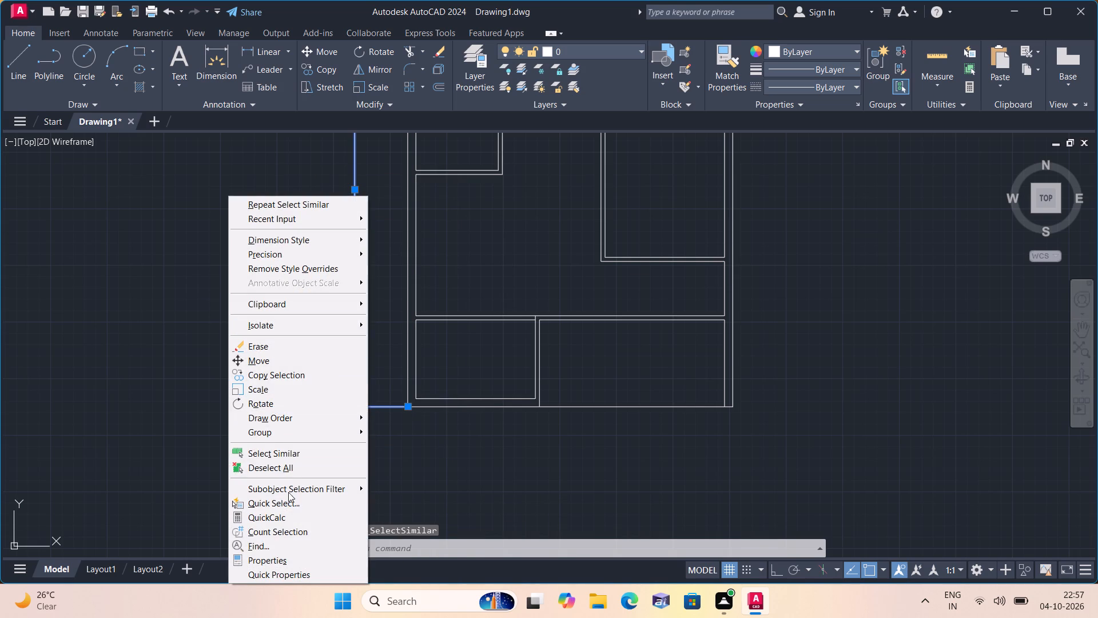
{"action": "left_click", "coordinate": [294, 556]}
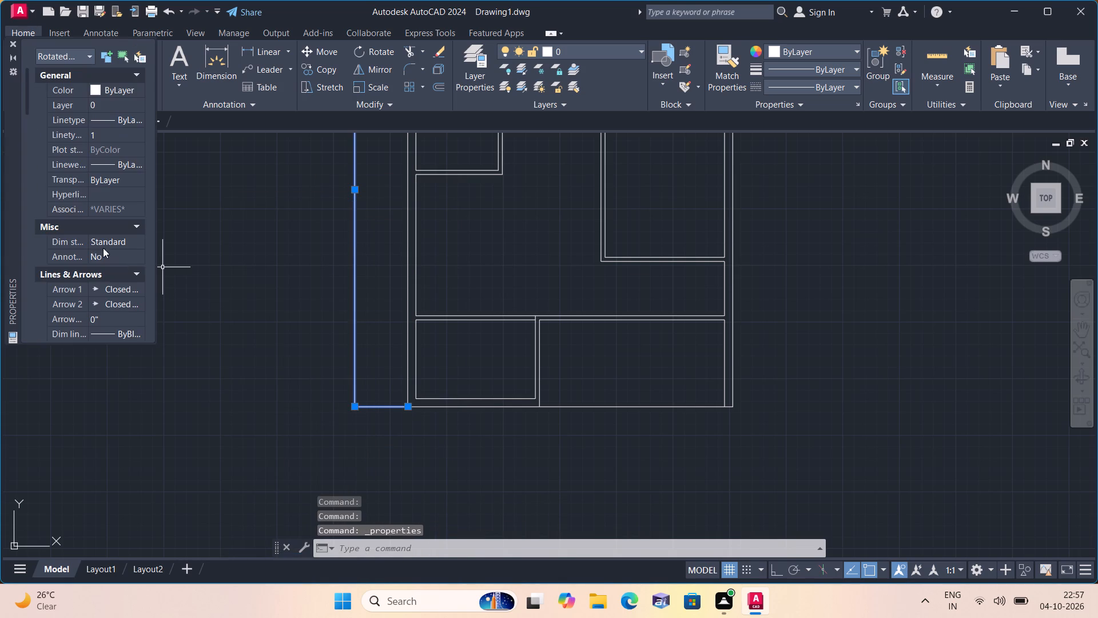
{"action": "scroll", "coordinate": [104, 295], "scroll_direction": "down", "scroll_amount": 3}
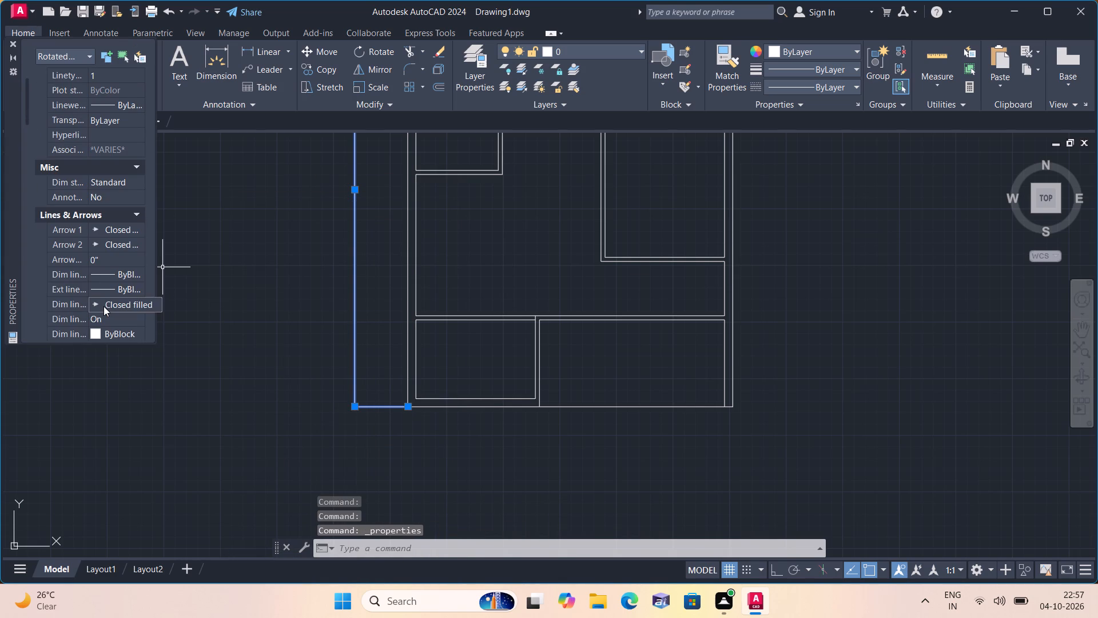
{"action": "scroll", "coordinate": [104, 306], "scroll_direction": "down", "scroll_amount": 5}
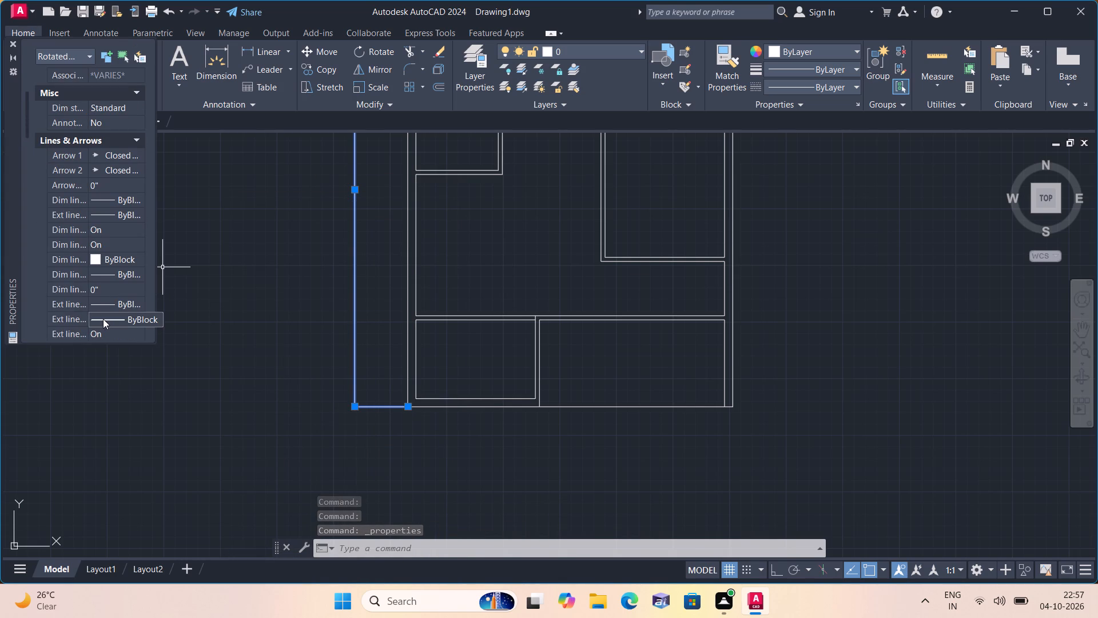
{"action": "scroll", "coordinate": [98, 323], "scroll_direction": "down", "scroll_amount": 2}
{"action": "scroll", "coordinate": [101, 221], "scroll_direction": "down", "scroll_amount": 1}
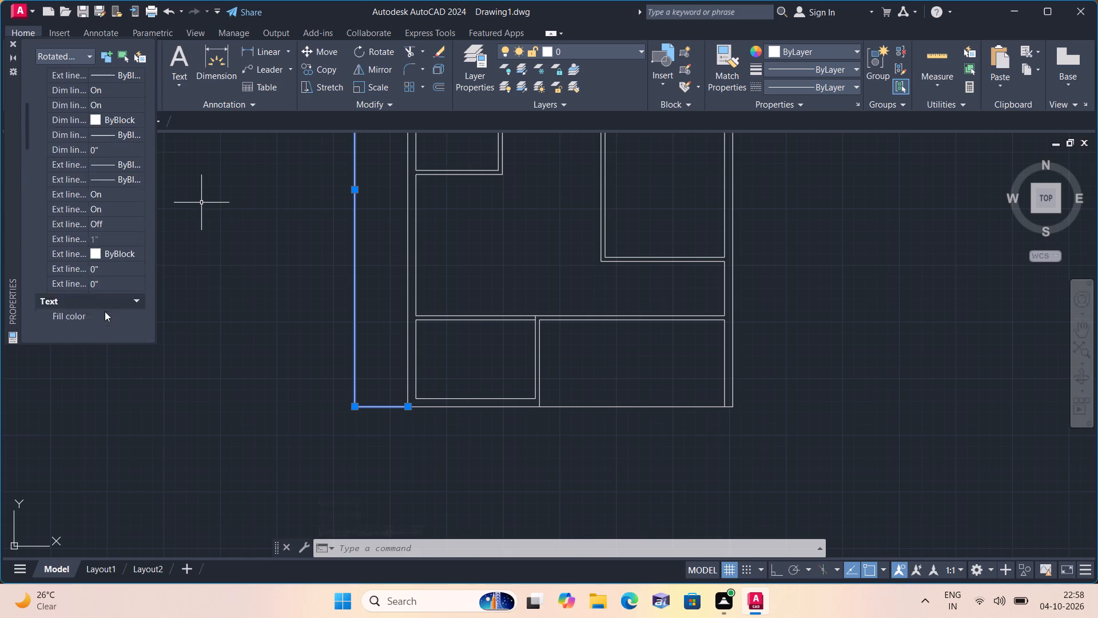
{"action": "scroll", "coordinate": [105, 309], "scroll_direction": "down", "scroll_amount": 2}
{"action": "left_click", "coordinate": [112, 299]}
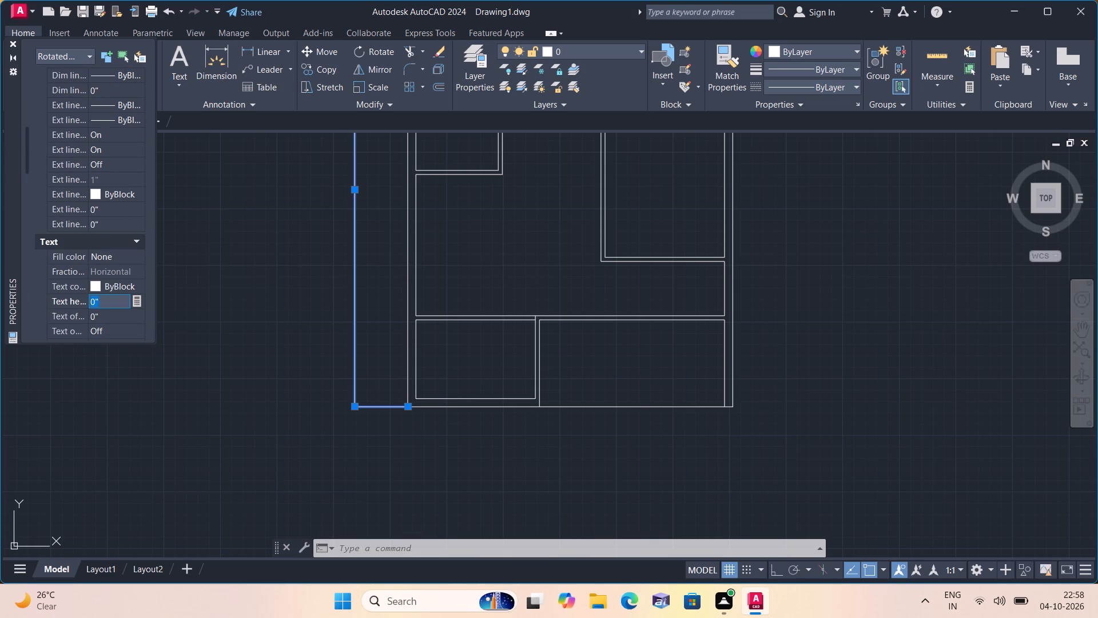
{"action": "key", "text": "BackSpace"}
{"action": "type", "text": "6\""}
{"action": "left_click", "coordinate": [270, 253]}
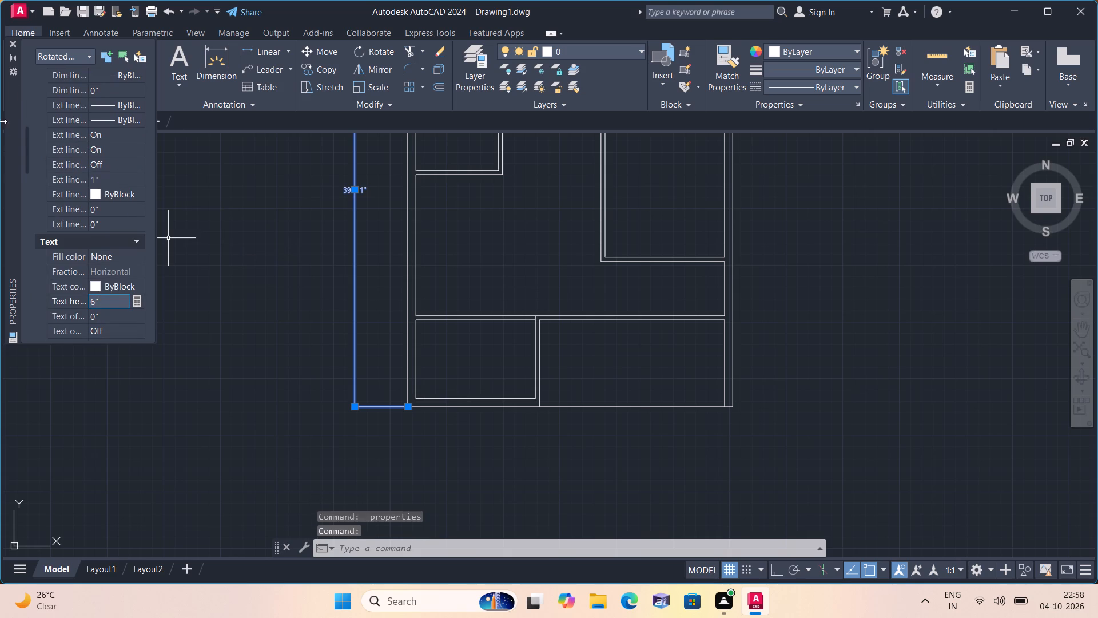
{"action": "left_click", "coordinate": [14, 40]}
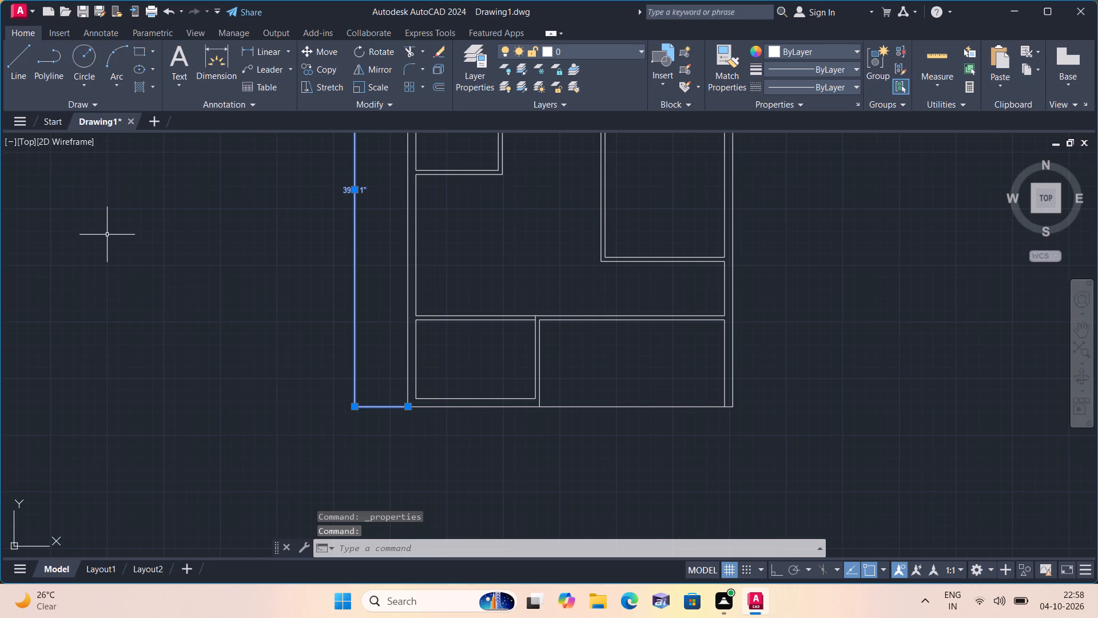
{"action": "key", "text": "Escape"}
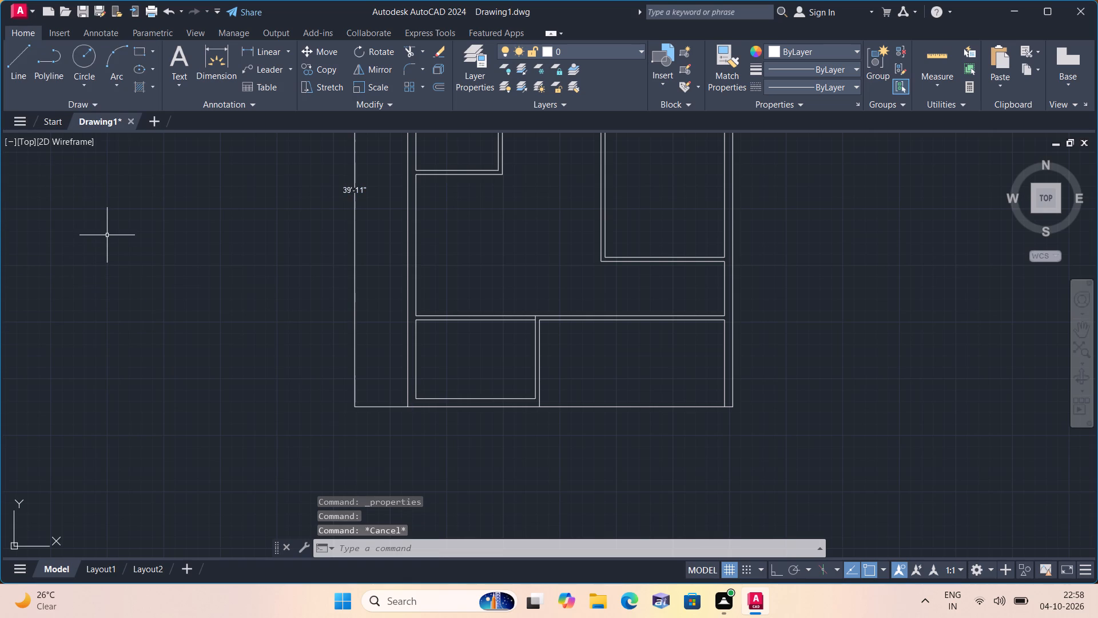
Replace the text of the vertical overall dimension beside the left wall with 40'.
{"action": "scroll", "coordinate": [418, 174], "scroll_direction": "up", "scroll_amount": 2}
{"action": "scroll", "coordinate": [418, 174], "scroll_direction": "down", "scroll_amount": 1}
{"action": "scroll", "coordinate": [308, 197], "scroll_direction": "up", "scroll_amount": 2}
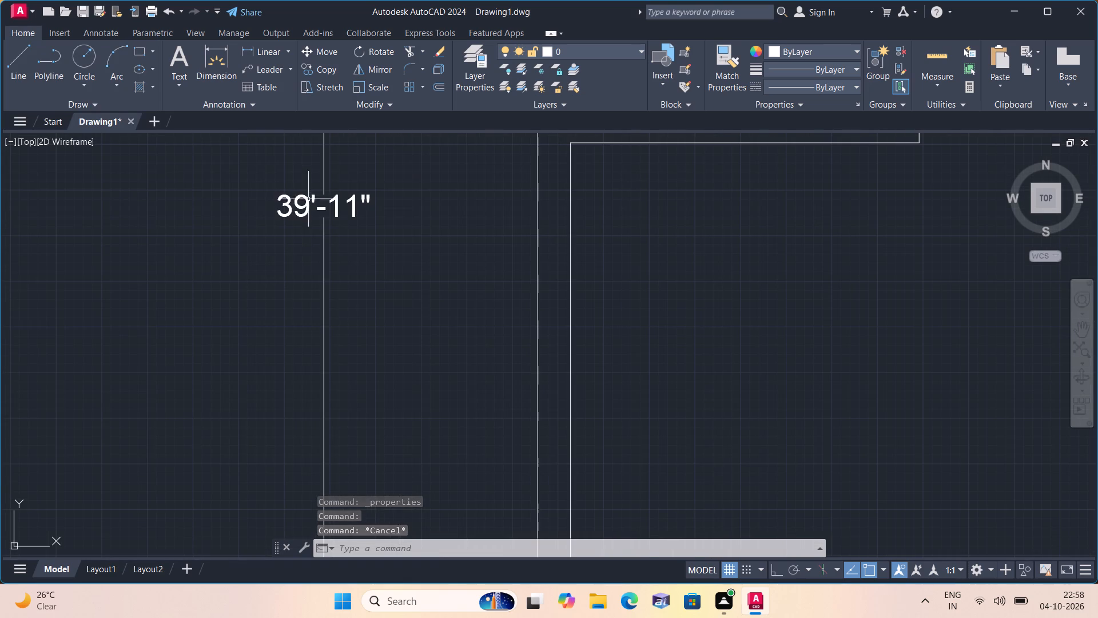
{"action": "triple_click", "coordinate": [308, 201]}
{"action": "key", "text": "BackSpace"}
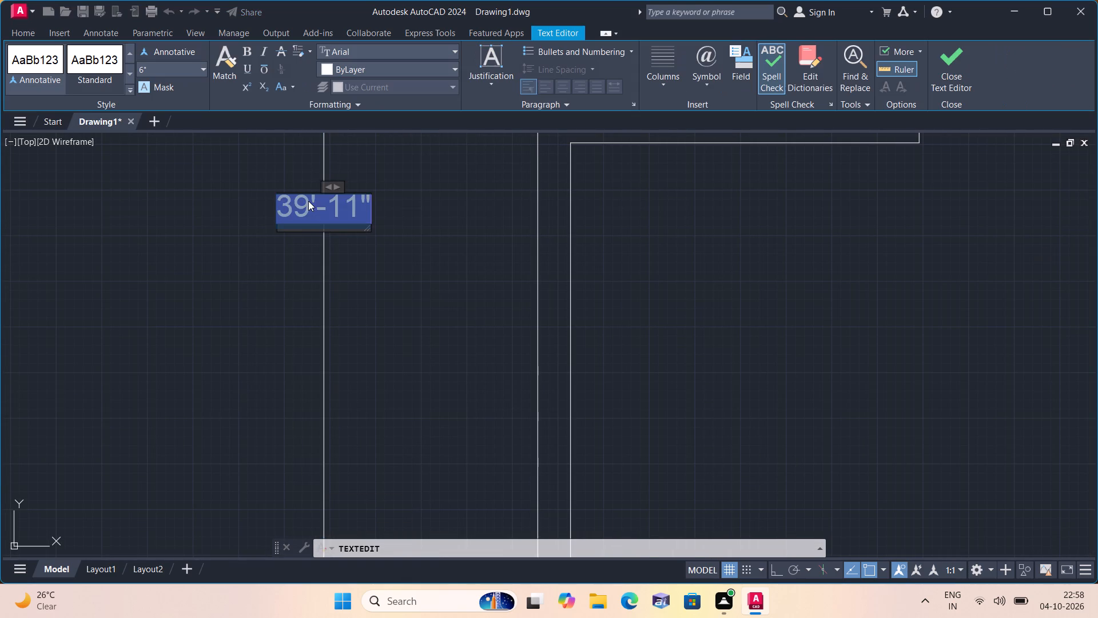
{"action": "type", "text": "40'"}
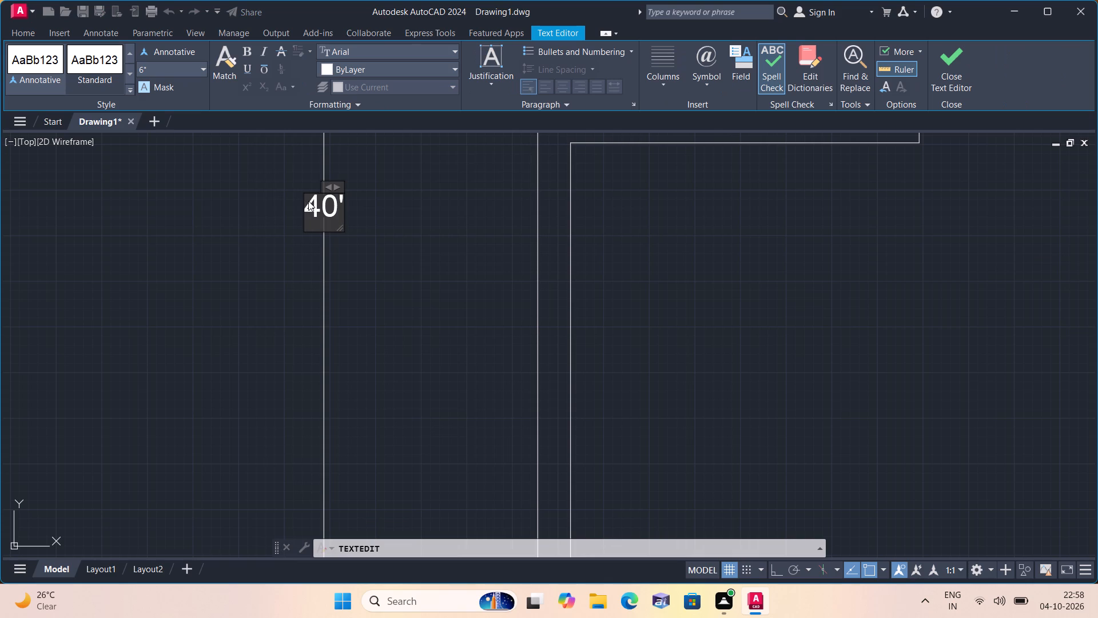
{"action": "left_click", "coordinate": [247, 216]}
Replace the text of the horizontal overall dimension above the top wall with 30'.
{"action": "scroll", "coordinate": [277, 178], "scroll_direction": "down", "scroll_amount": 1}
{"action": "middle_click_drag", "start_coordinate": [246, 379], "coordinate": [223, 465]}
{"action": "scroll", "coordinate": [222, 468], "scroll_direction": "down", "scroll_amount": 4}
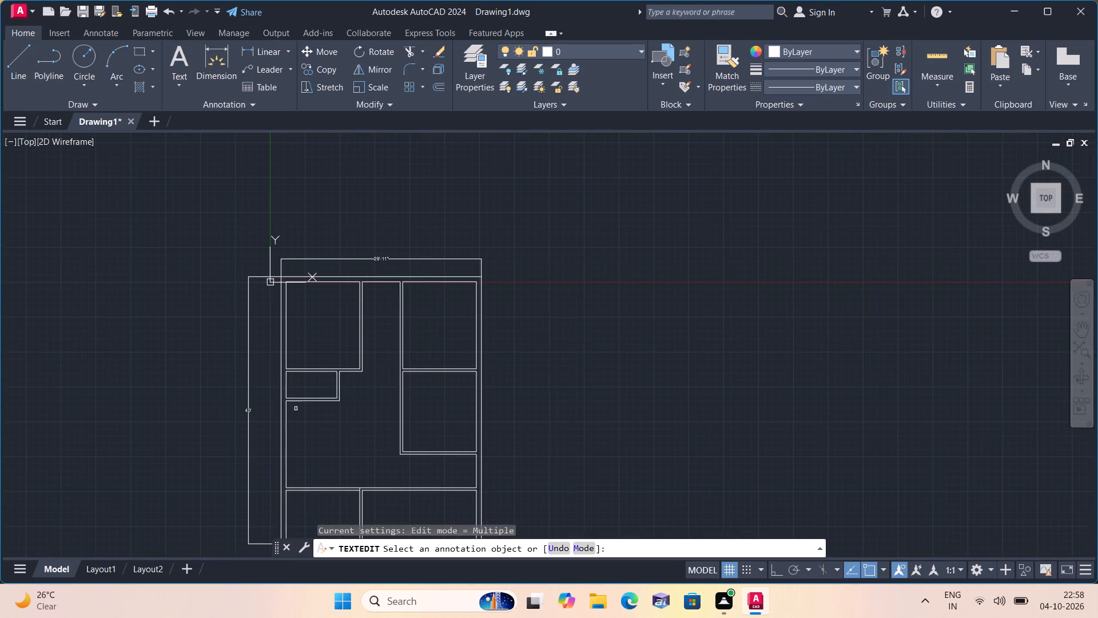
{"action": "scroll", "coordinate": [319, 308], "scroll_direction": "up", "scroll_amount": 2}
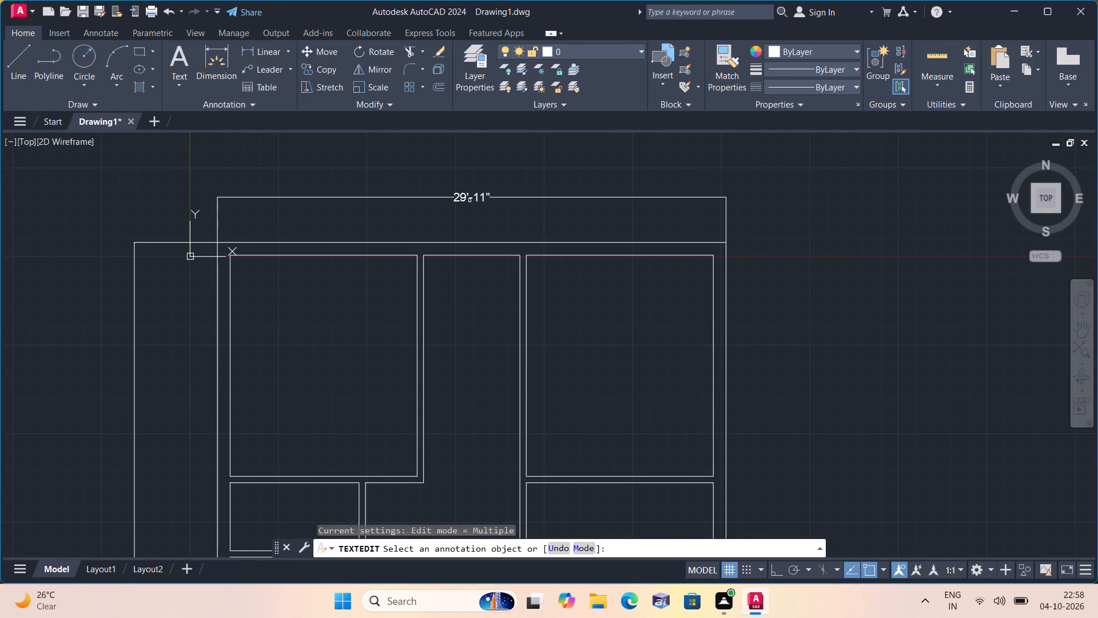
{"action": "double_click", "coordinate": [466, 199]}
{"action": "key", "text": "BackSpace"}
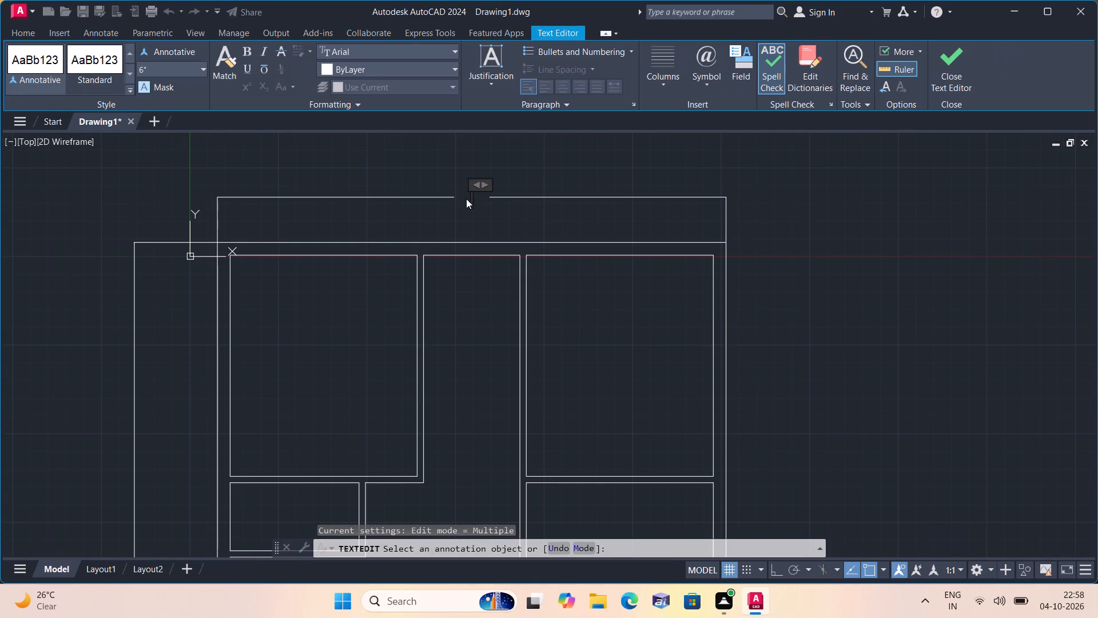
{"action": "type", "text": "30'"}
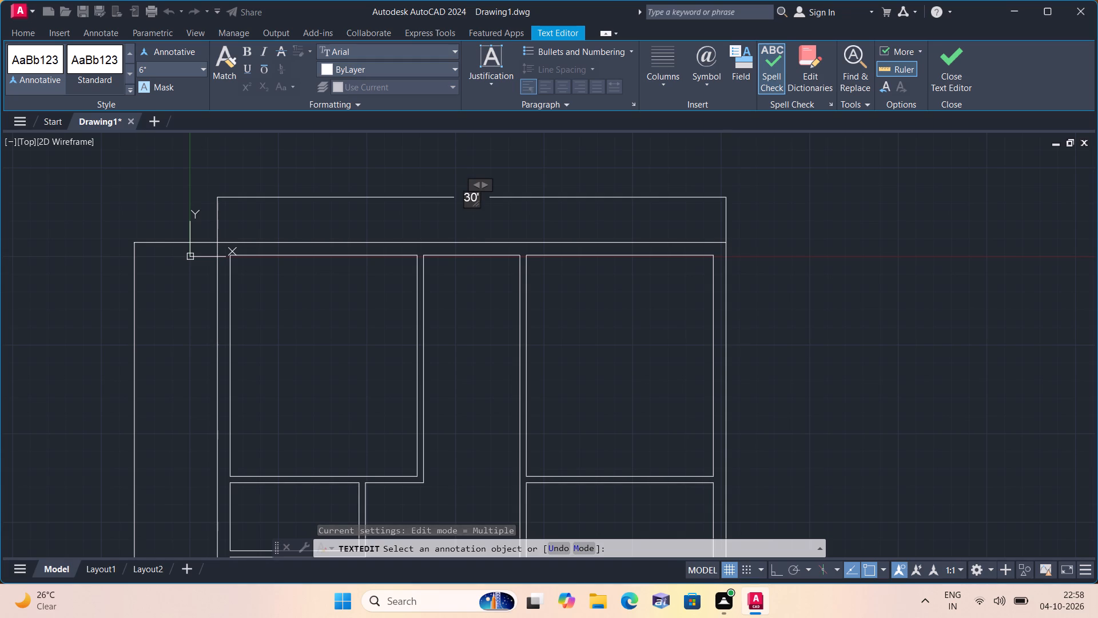
{"action": "left_click", "coordinate": [455, 175]}
{"action": "key", "text": "Escape"}
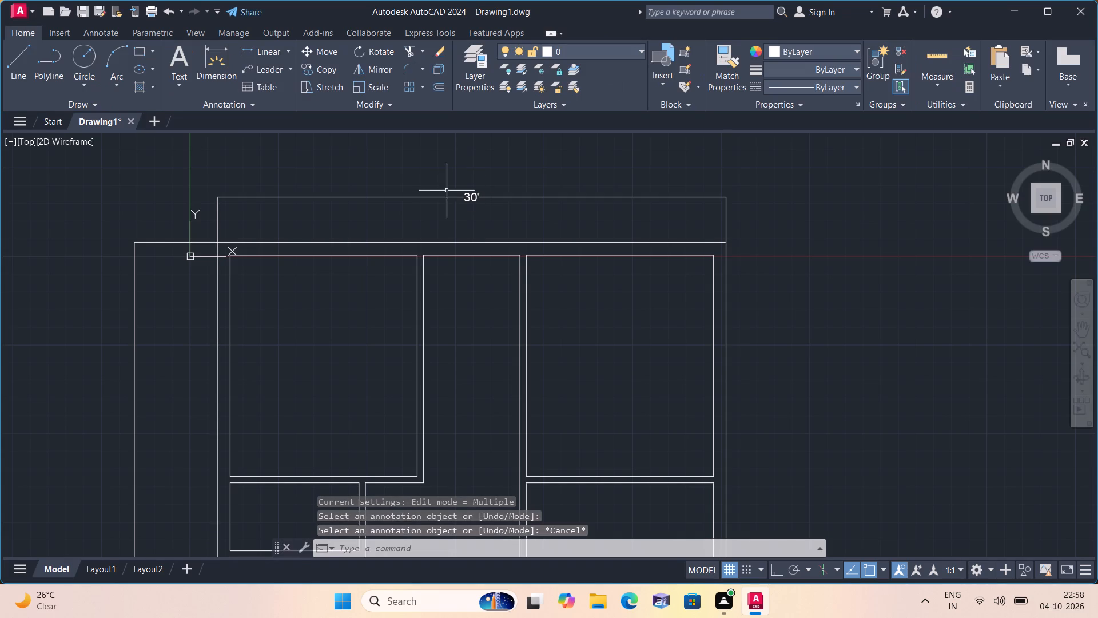
Offset the top wall's inner line in the narrow middle bay 7' downward, into the plan.
{"action": "middle_click_drag", "start_coordinate": [350, 277], "coordinate": [403, 165]}
{"action": "scroll", "coordinate": [345, 278], "scroll_direction": "down", "scroll_amount": 1}
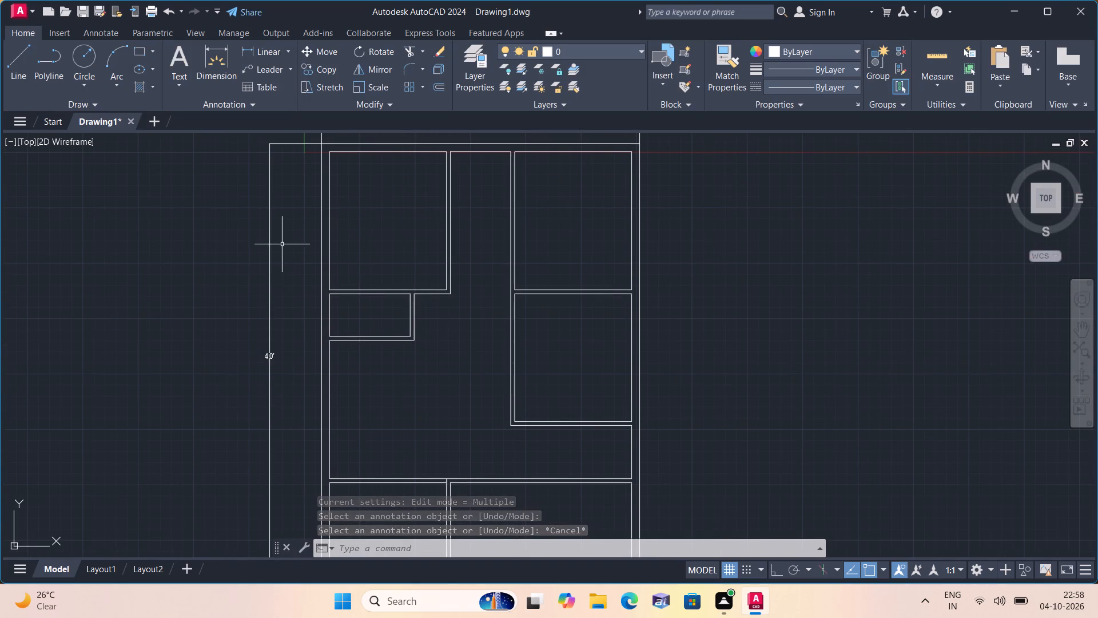
{"action": "middle_click_drag", "start_coordinate": [282, 244], "coordinate": [335, 405]}
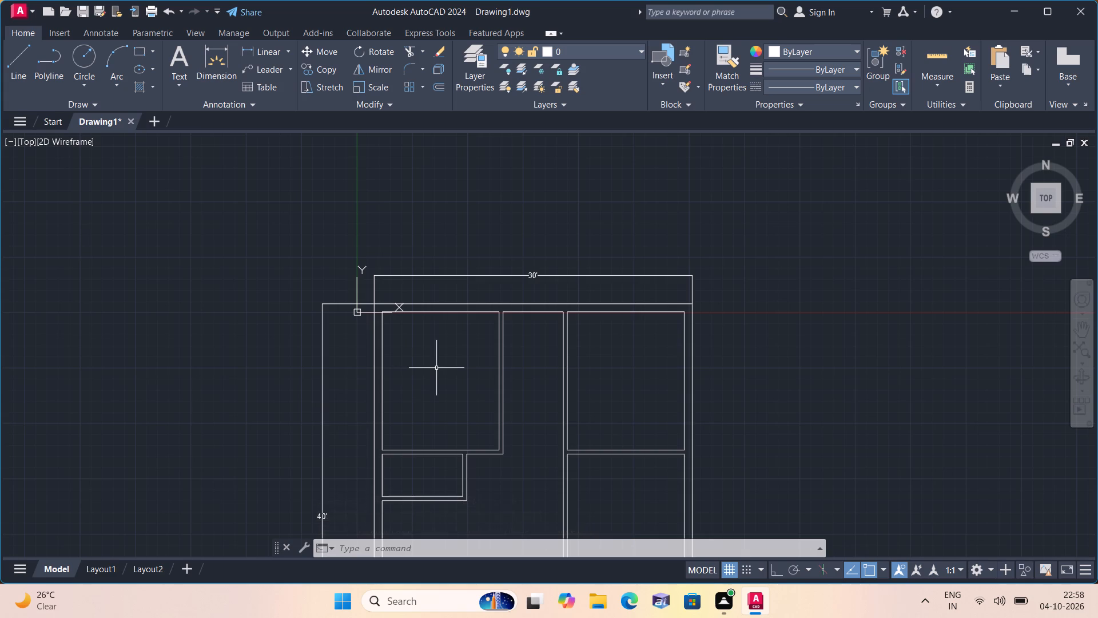
{"action": "middle_click_drag", "start_coordinate": [420, 359], "coordinate": [366, 311]}
{"action": "scroll", "coordinate": [366, 311], "scroll_direction": "up", "scroll_amount": 1}
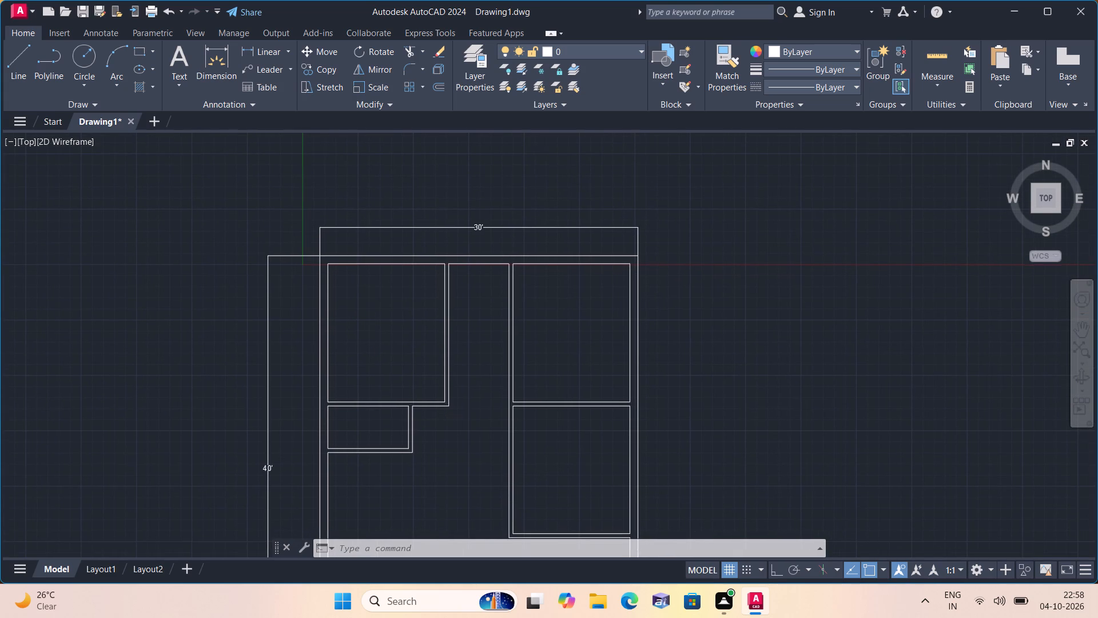
{"action": "type", "text": "off"}
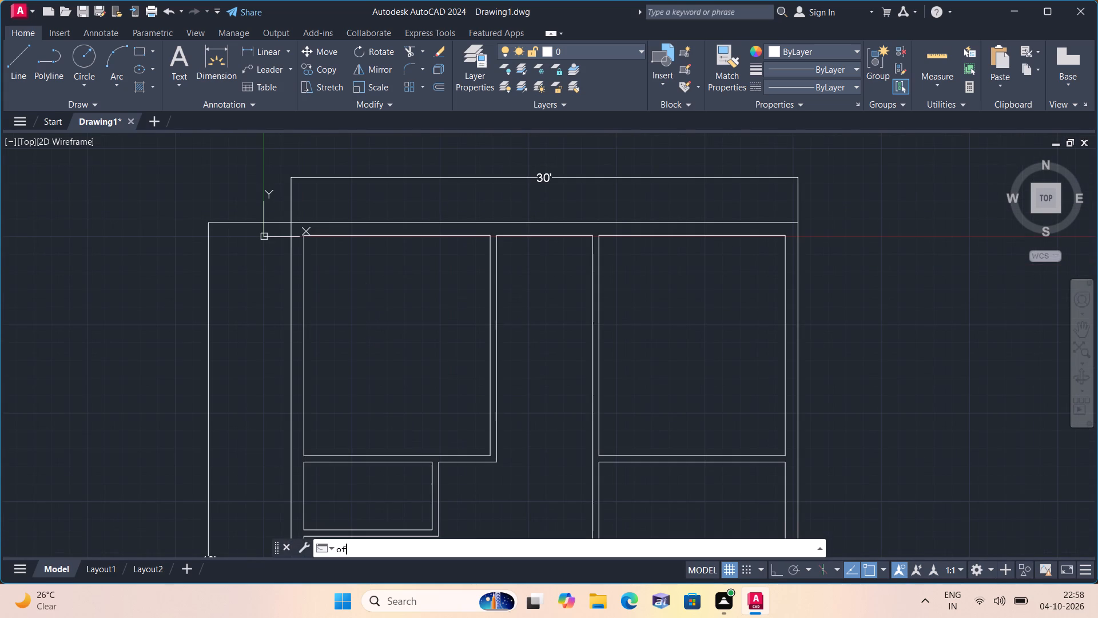
{"action": "key", "text": "space"}
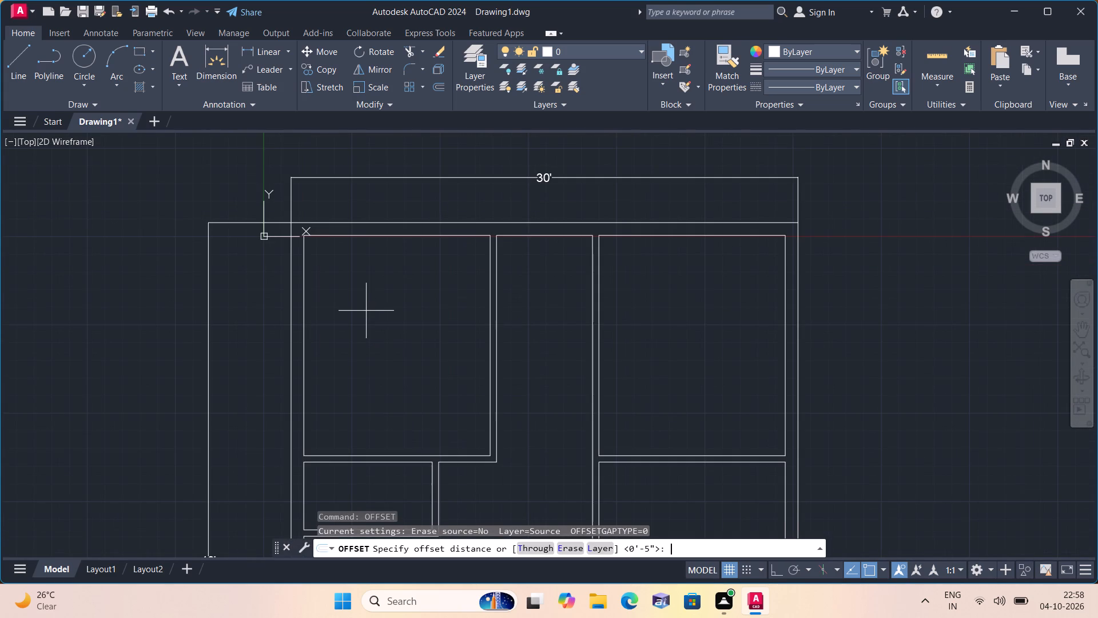
{"action": "type", "text": "7'"}
{"action": "key", "text": "space"}
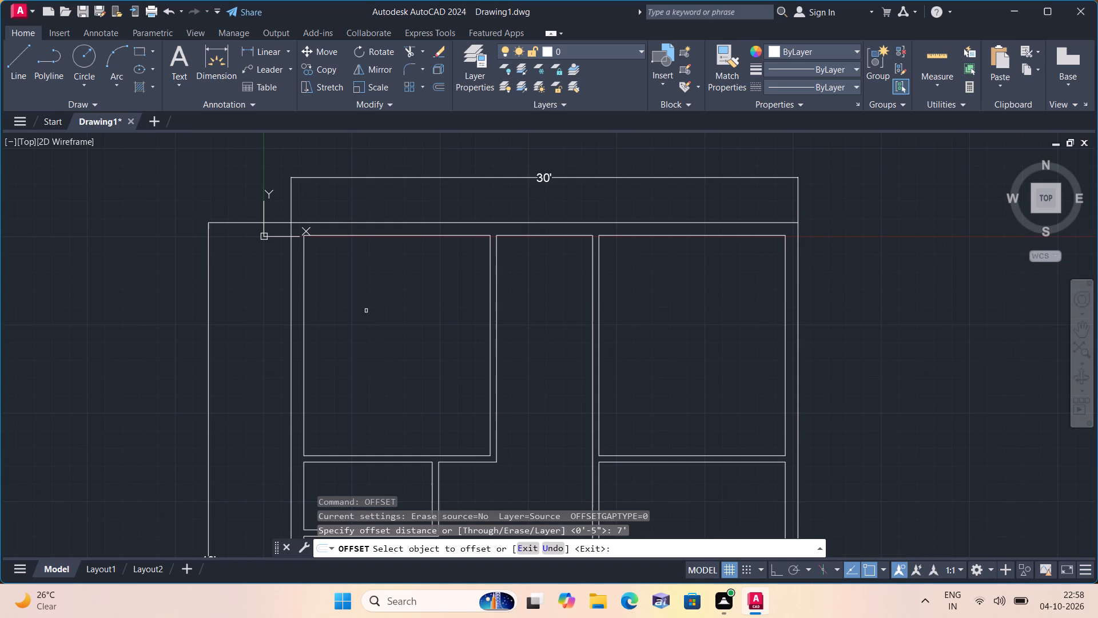
{"action": "left_click", "coordinate": [508, 236]}
{"action": "left_click", "coordinate": [531, 284]}
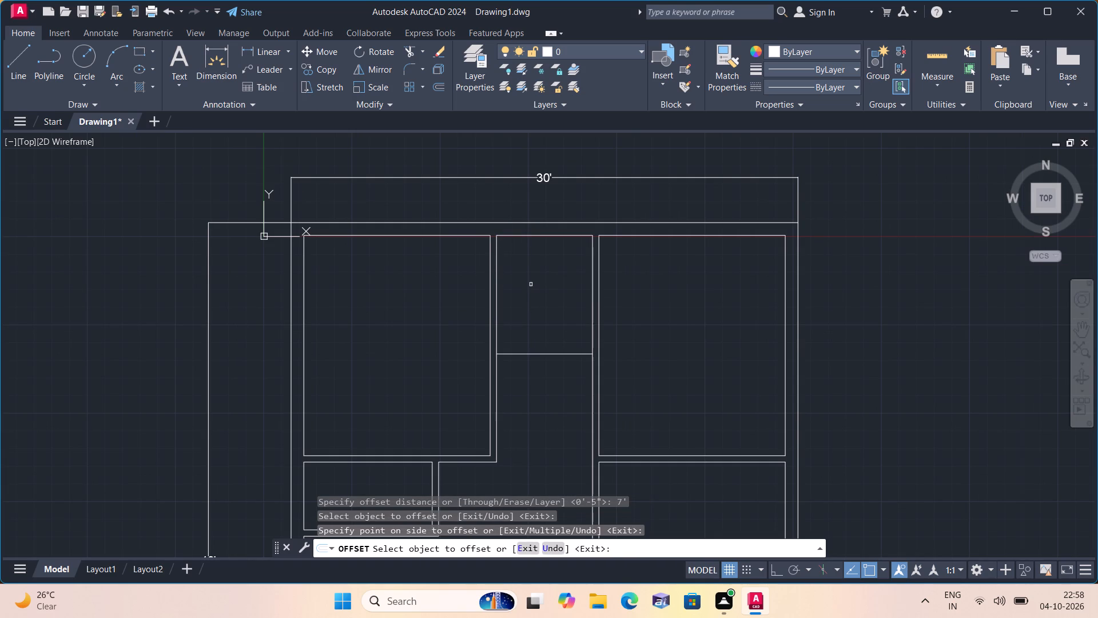
{"action": "key", "text": "space"}
Offset the new cross line in the middle bay 4.5" downward to form a partition.
{"action": "key", "text": "space"}
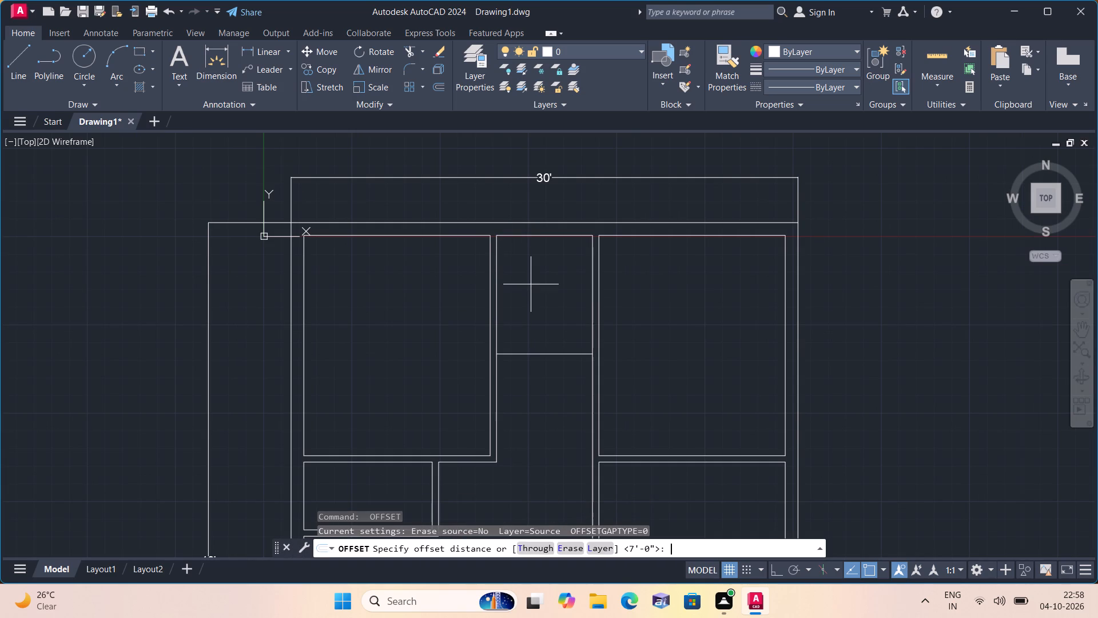
{"action": "type", "text": "4.5\""}
{"action": "key", "text": "space"}
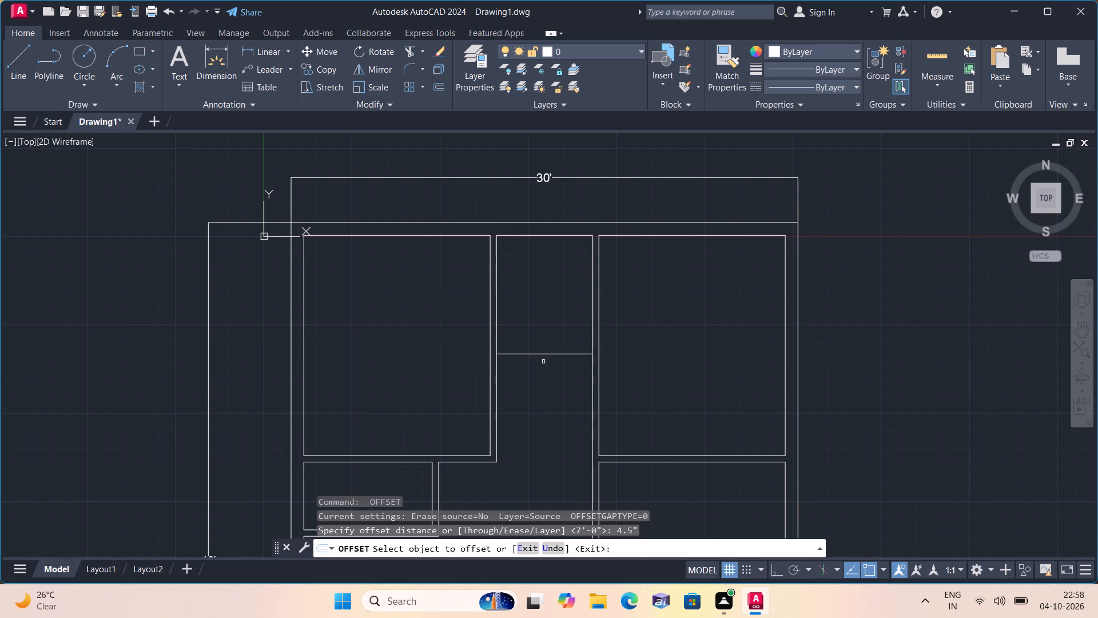
{"action": "left_click", "coordinate": [542, 355]}
{"action": "left_click", "coordinate": [539, 383]}
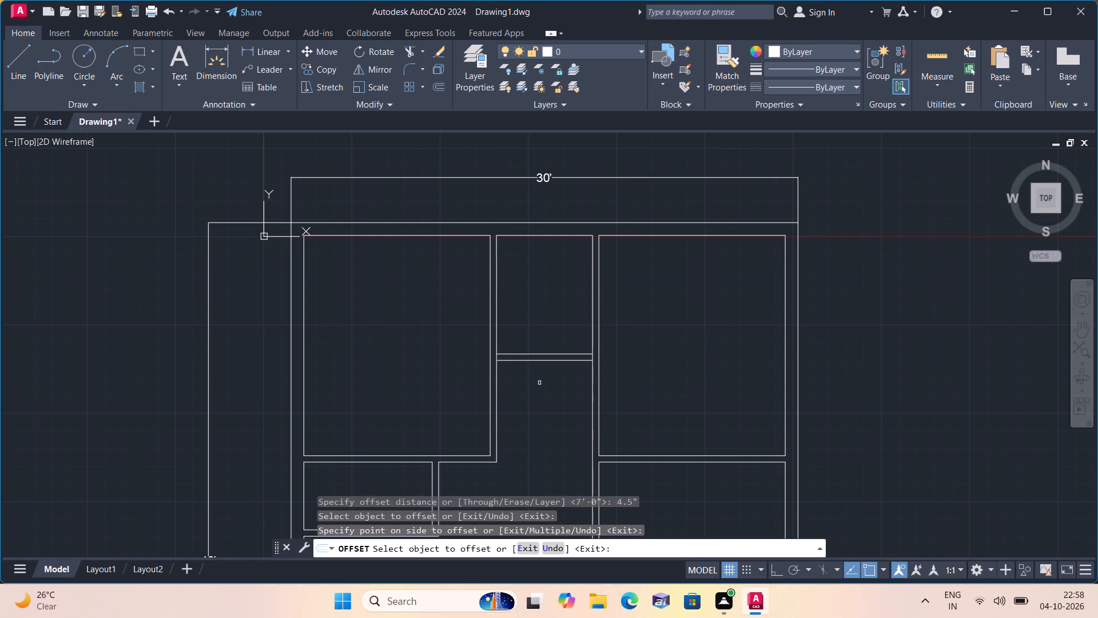
{"action": "key", "text": "space"}
Trim the wall line on the middle bay's left side between the new partition's two lines to open the junction.
{"action": "type", "text": "trim"}
{"action": "key", "text": "space"}
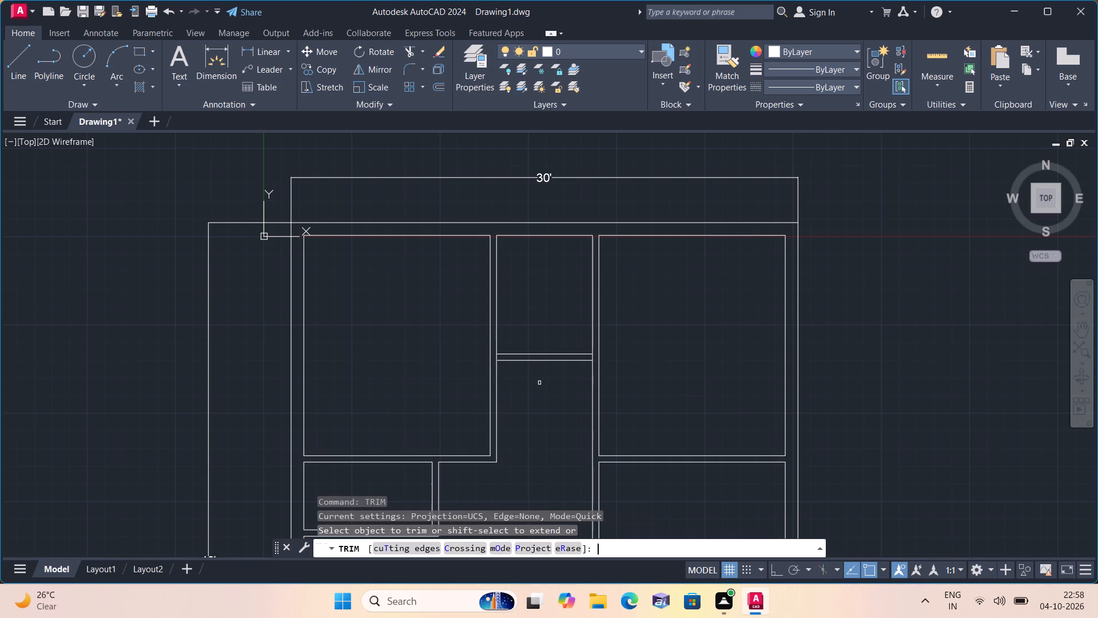
{"action": "scroll", "coordinate": [483, 361], "scroll_direction": "up", "scroll_amount": 2}
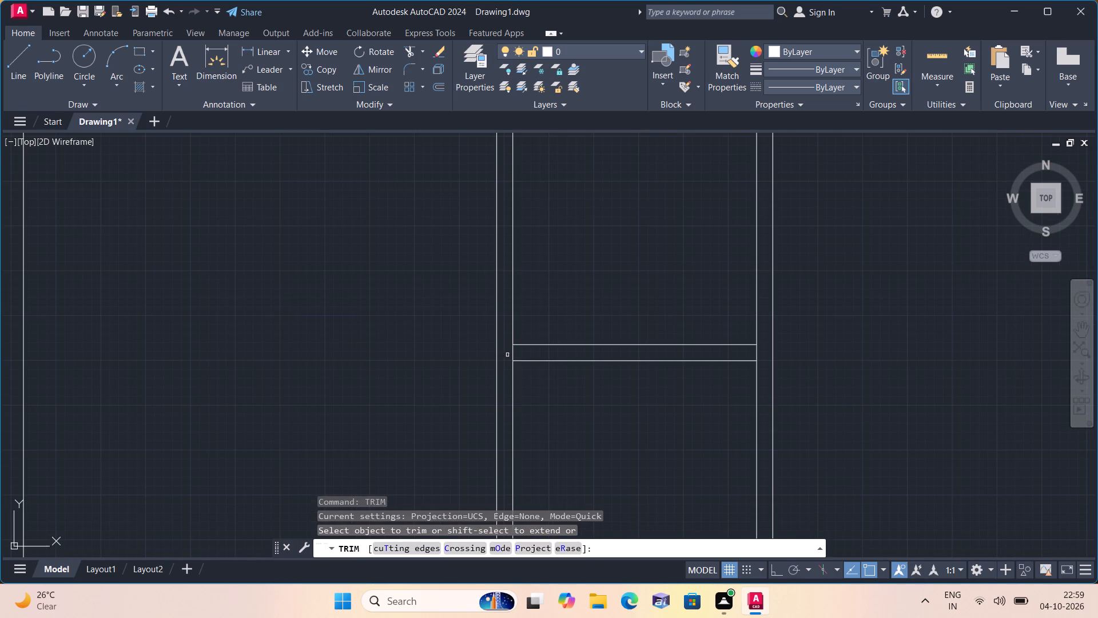
{"action": "left_click", "coordinate": [512, 353]}
{"action": "scroll", "coordinate": [512, 353], "scroll_direction": "down", "scroll_amount": 4}
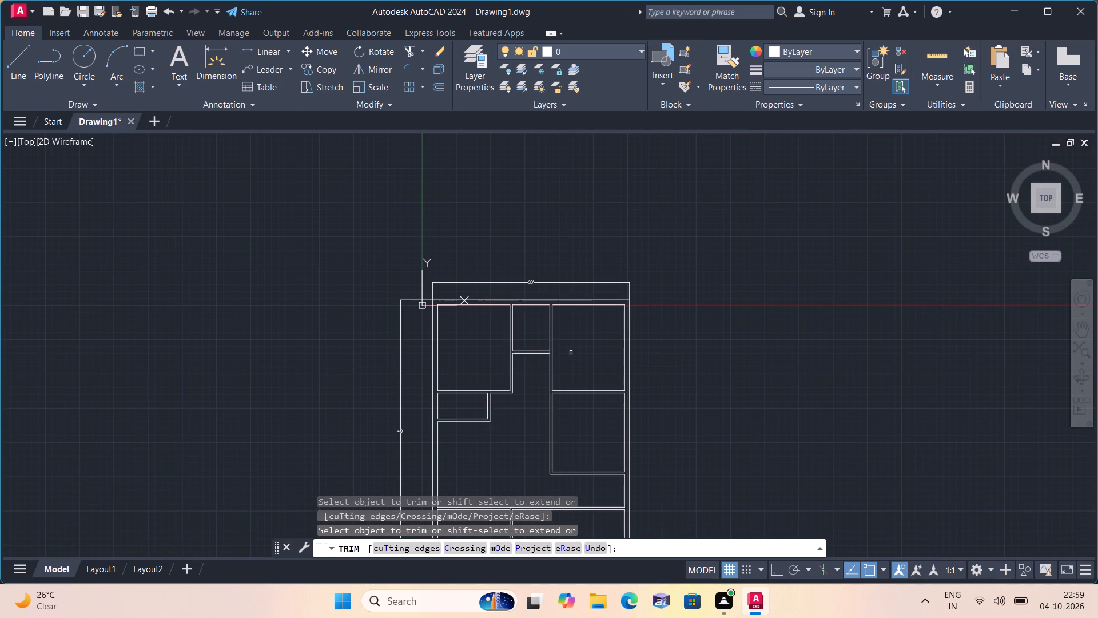
{"action": "key", "text": "space"}
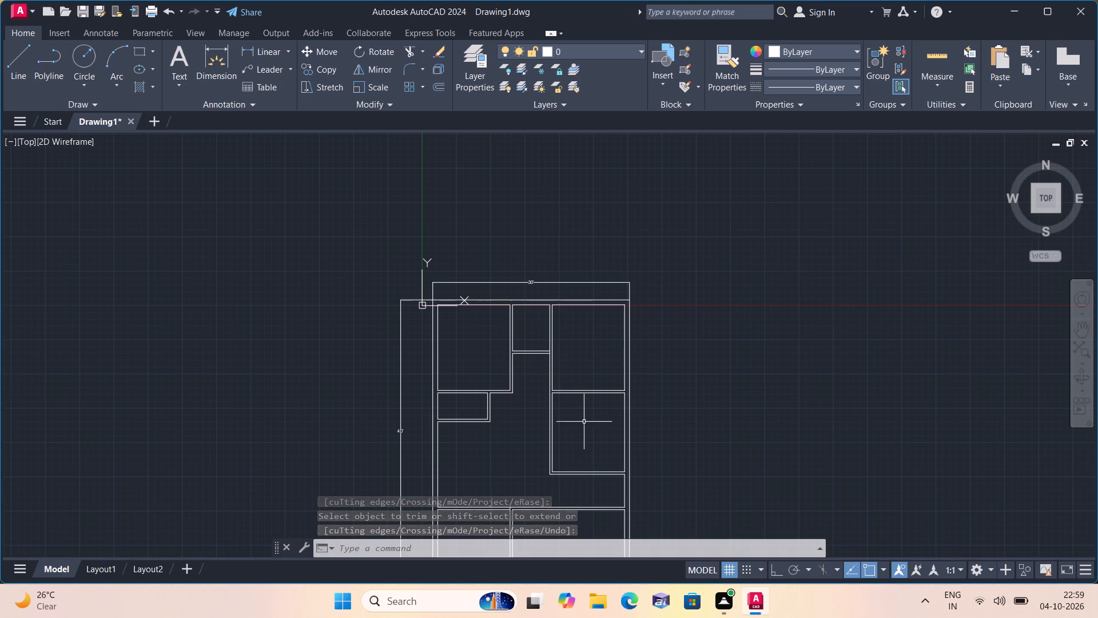
With ortho on, draw an L-shaped line in the bottom-left room, down from its top wall and across to its right wall.
{"action": "middle_click_drag", "start_coordinate": [579, 421], "coordinate": [543, 280]}
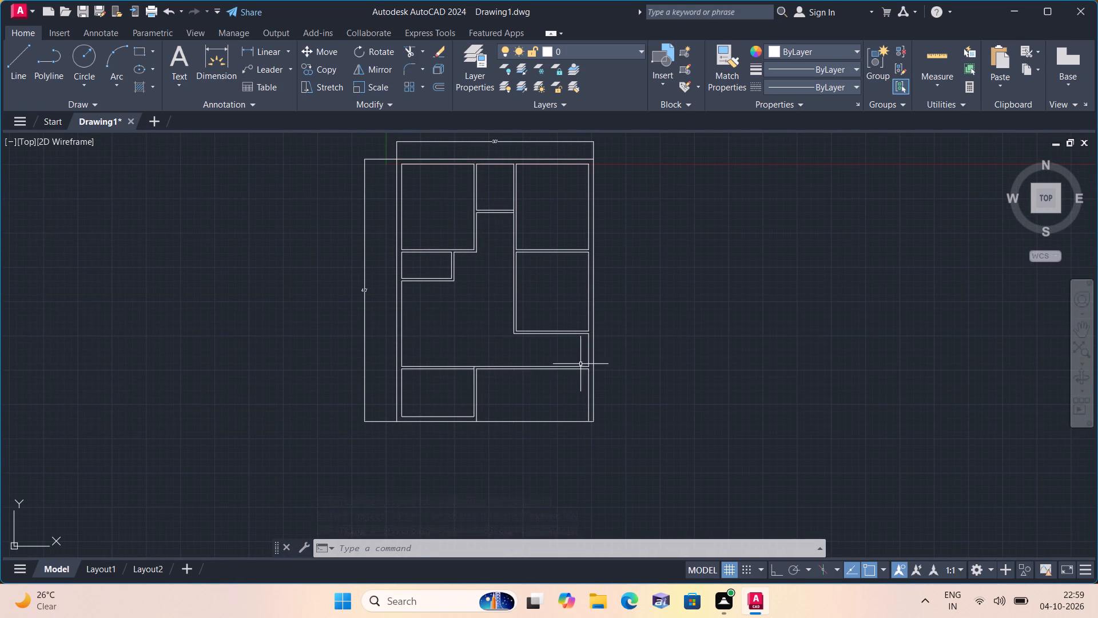
{"action": "scroll", "coordinate": [578, 359], "scroll_direction": "up", "scroll_amount": 1}
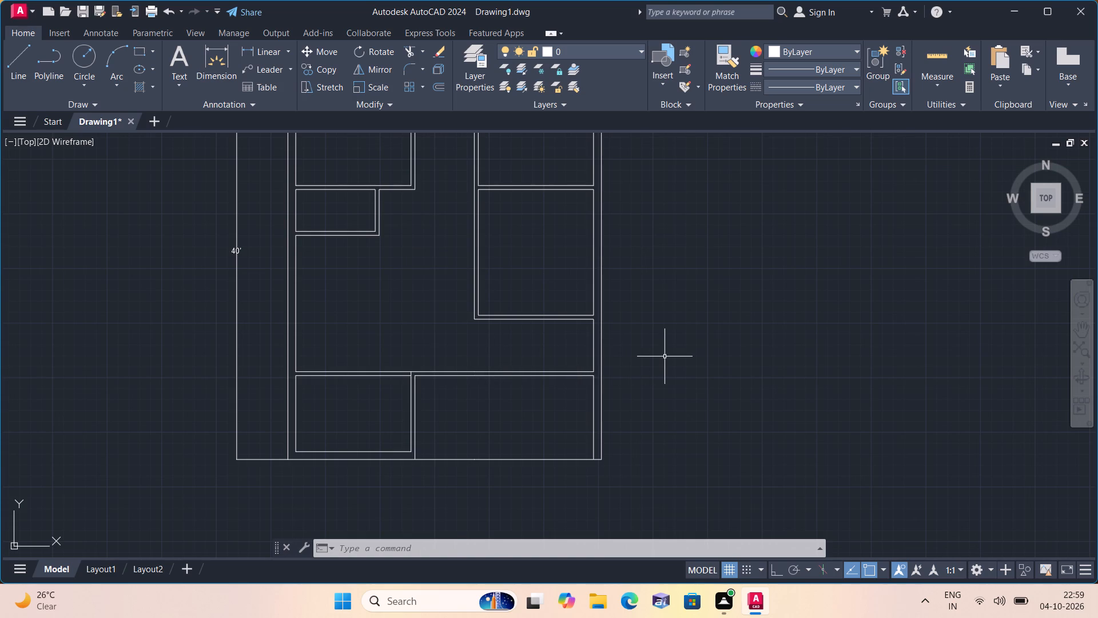
{"action": "type", "text": "l"}
{"action": "key", "text": "space"}
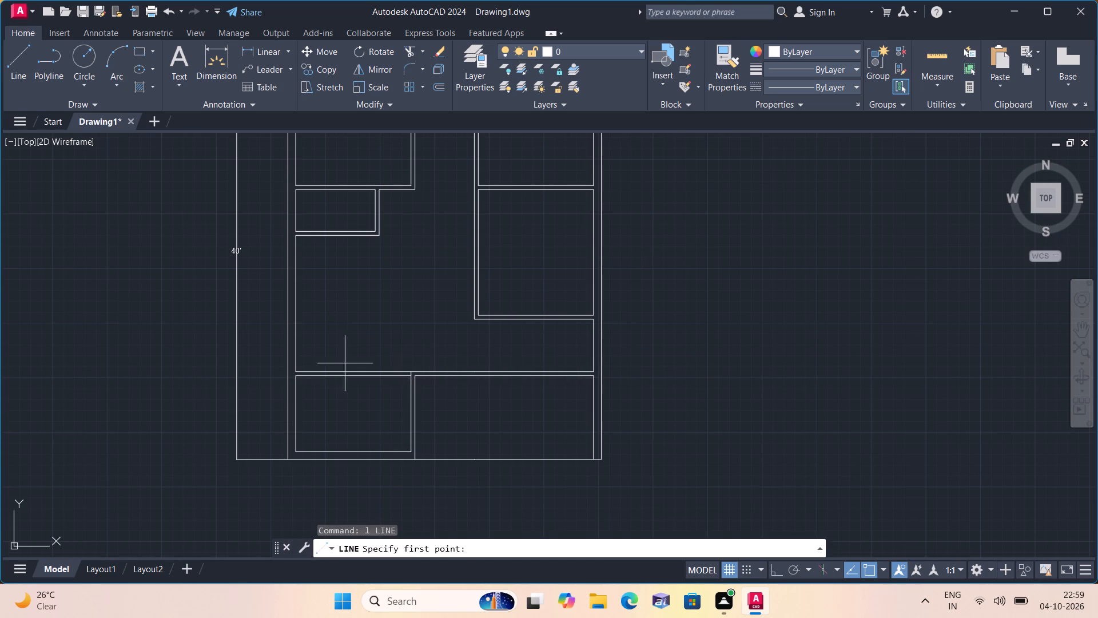
{"action": "middle_click_drag", "start_coordinate": [288, 394], "coordinate": [400, 365]}
{"action": "scroll", "coordinate": [377, 366], "scroll_direction": "up", "scroll_amount": 1}
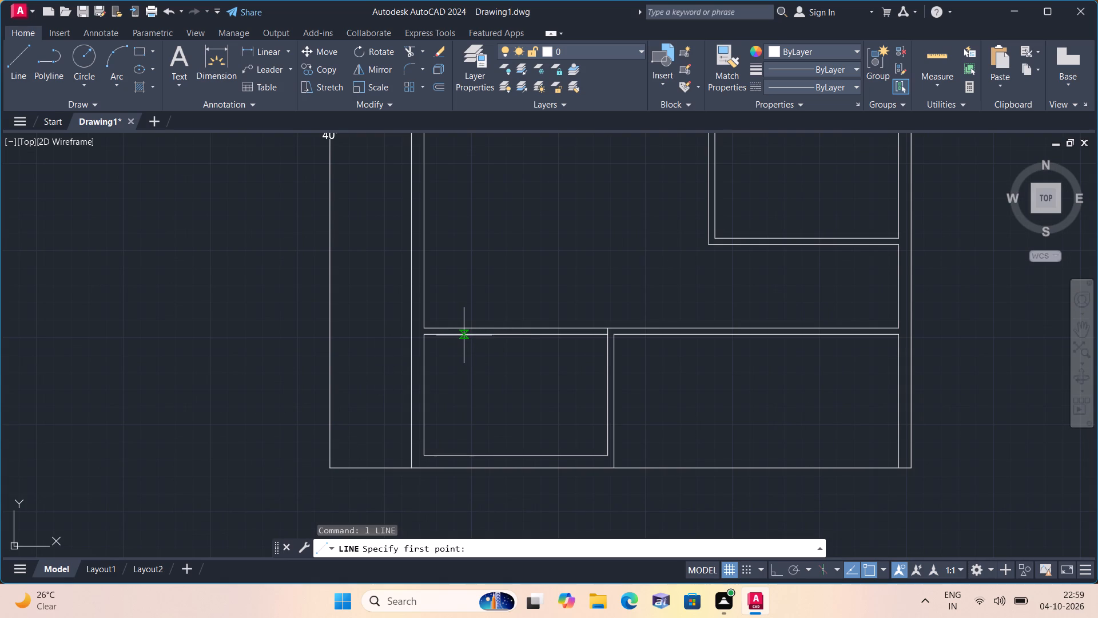
{"action": "left_click", "coordinate": [466, 334]}
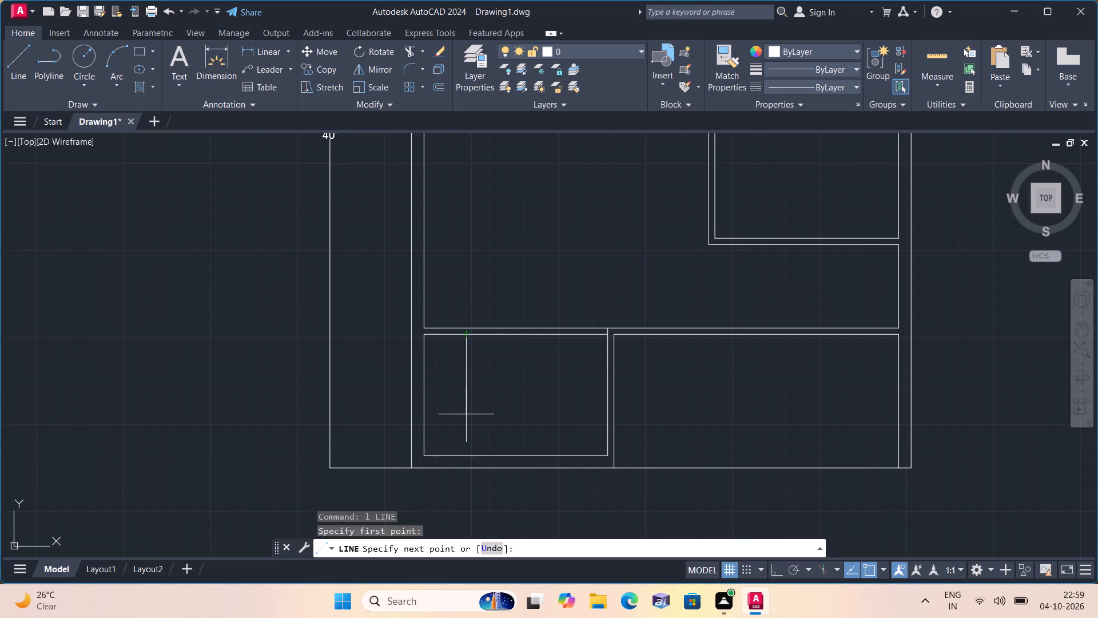
{"action": "key", "text": "F8"}
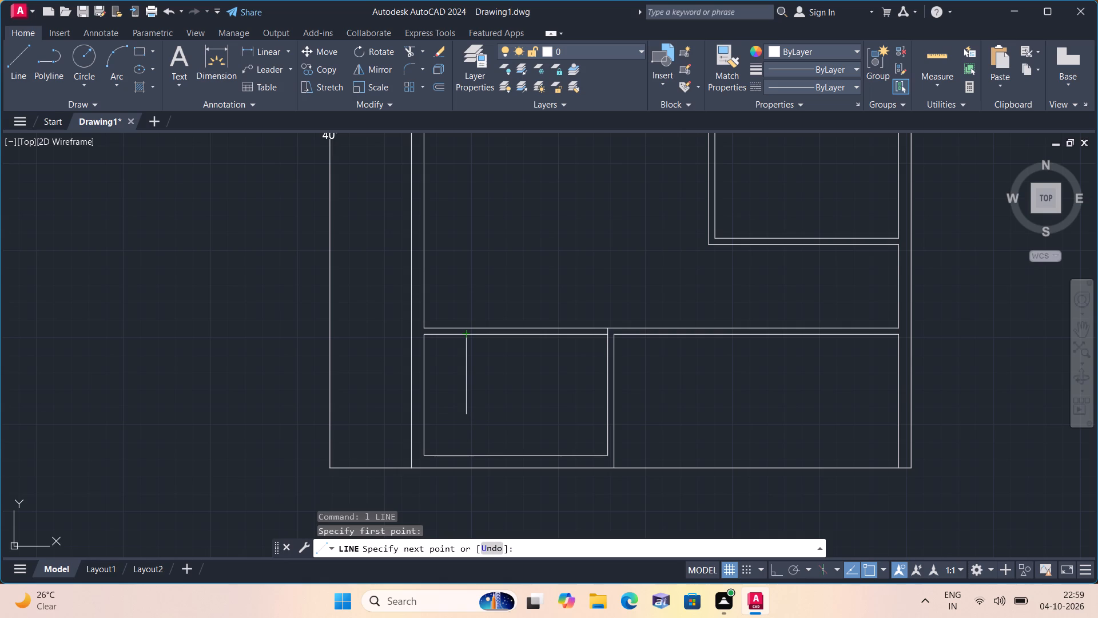
{"action": "left_click", "coordinate": [467, 419]}
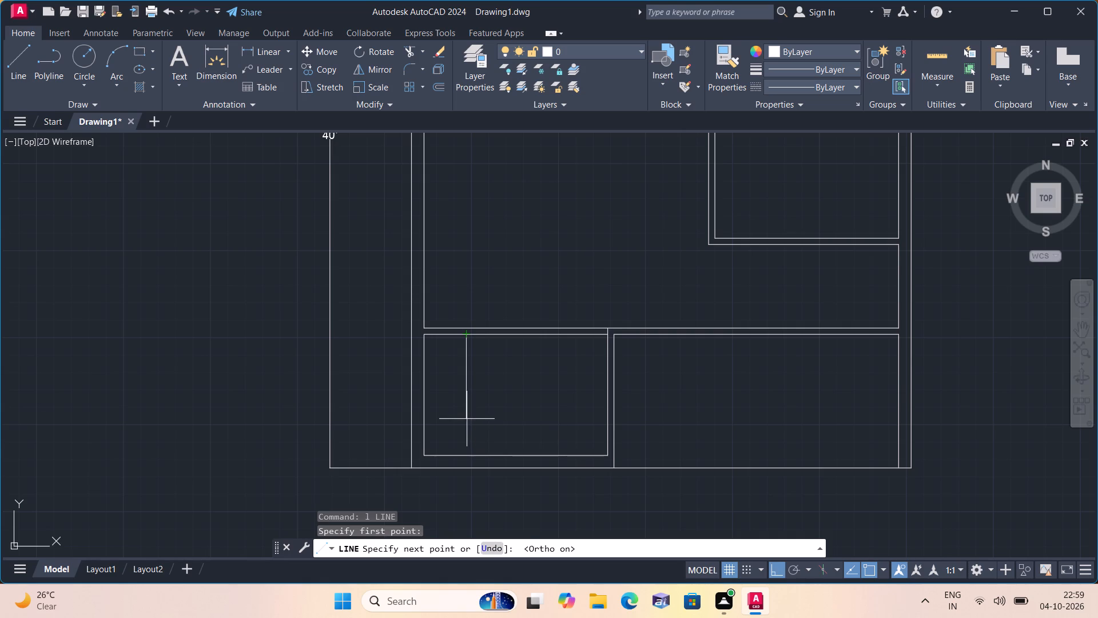
{"action": "left_click", "coordinate": [606, 417]}
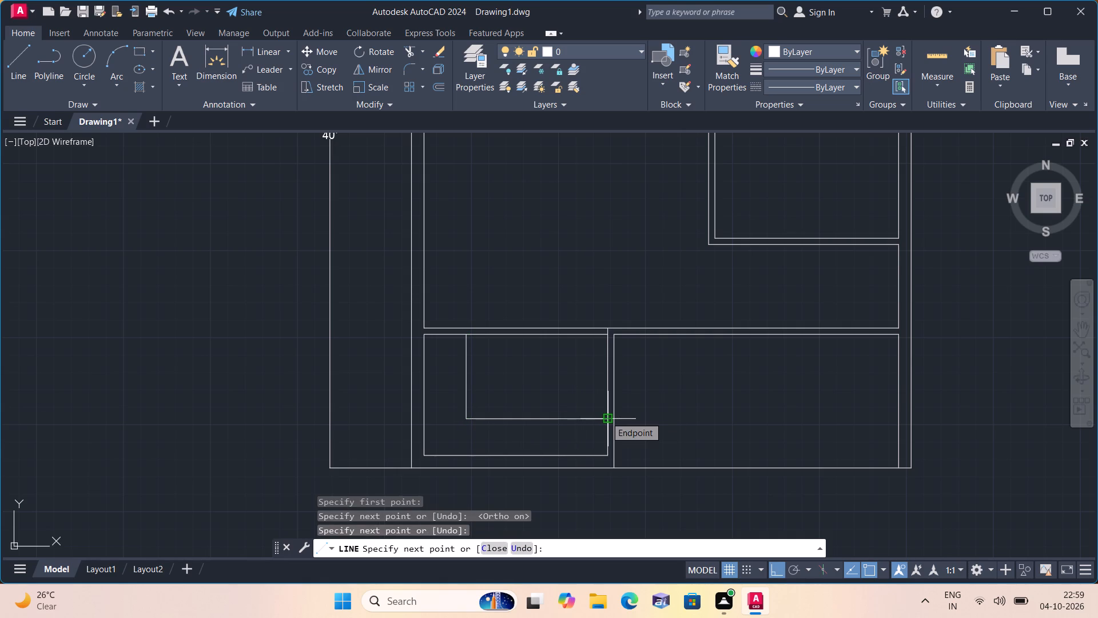
{"action": "key", "text": "space"}
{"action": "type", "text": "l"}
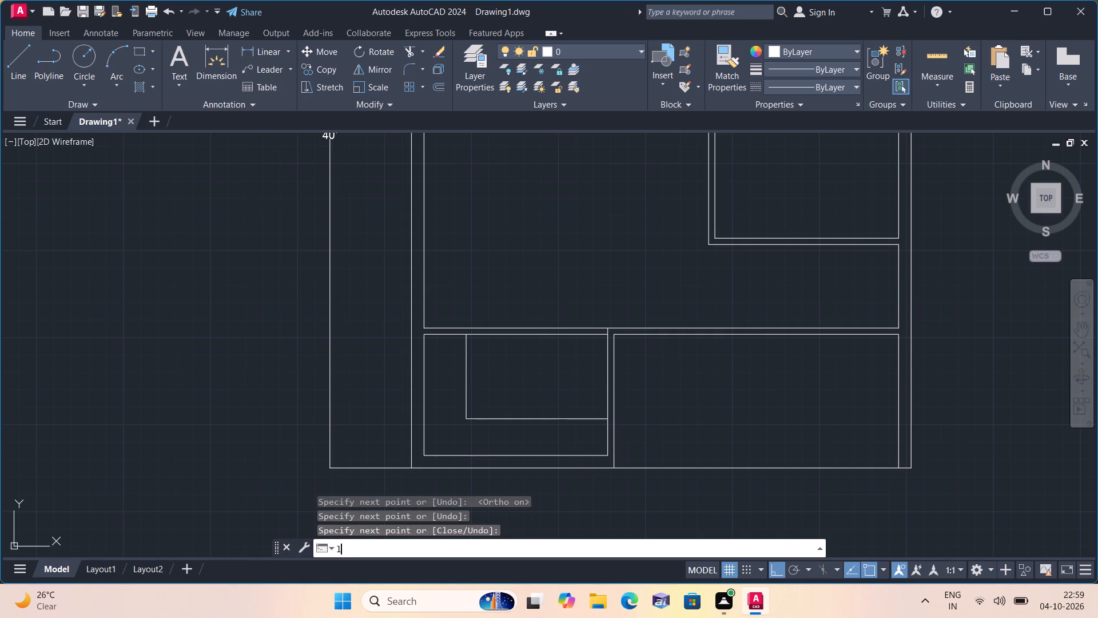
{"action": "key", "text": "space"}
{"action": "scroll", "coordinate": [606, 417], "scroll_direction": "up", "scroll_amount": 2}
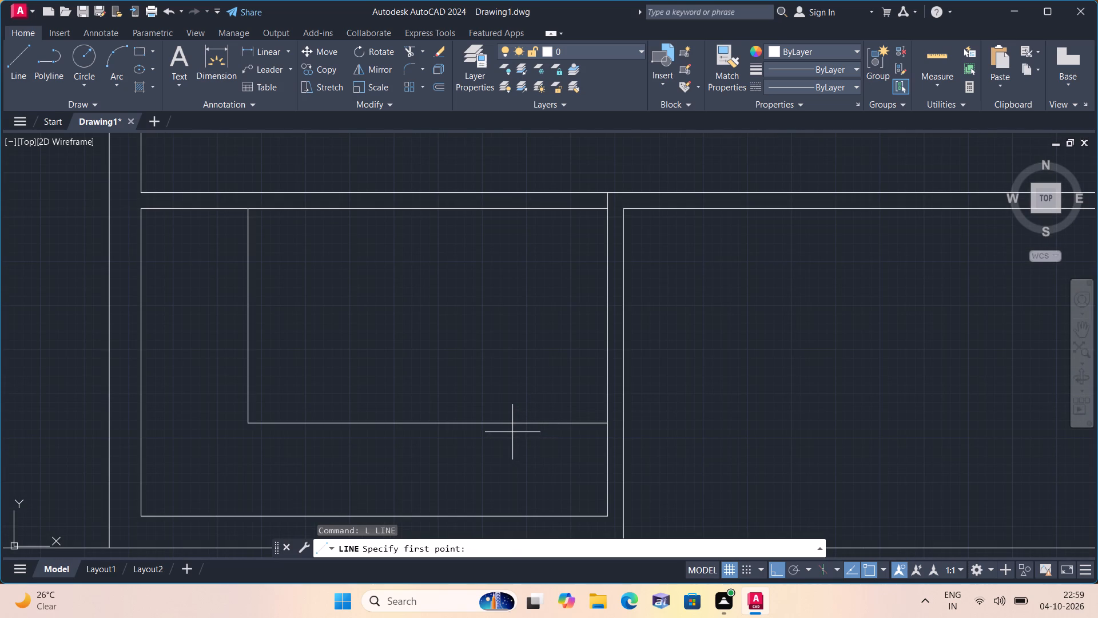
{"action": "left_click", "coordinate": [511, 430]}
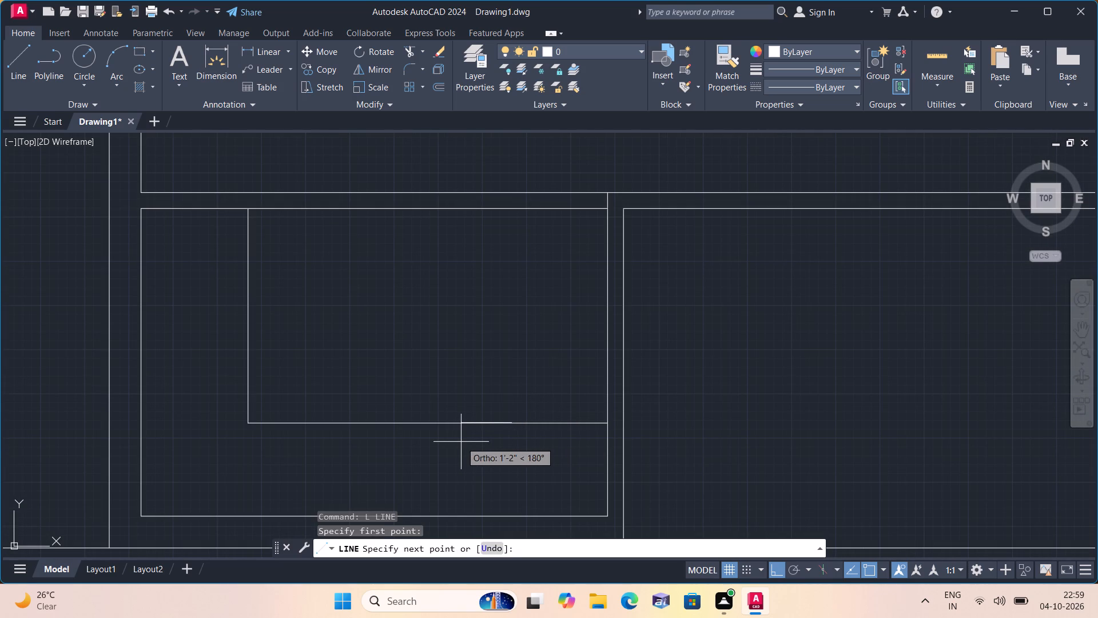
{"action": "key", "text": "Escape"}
Draw a 3' vertical line downward inside the bottom-left room, starting within the L-shaped outline.
{"action": "type", "text": "l"}
{"action": "key", "text": "space"}
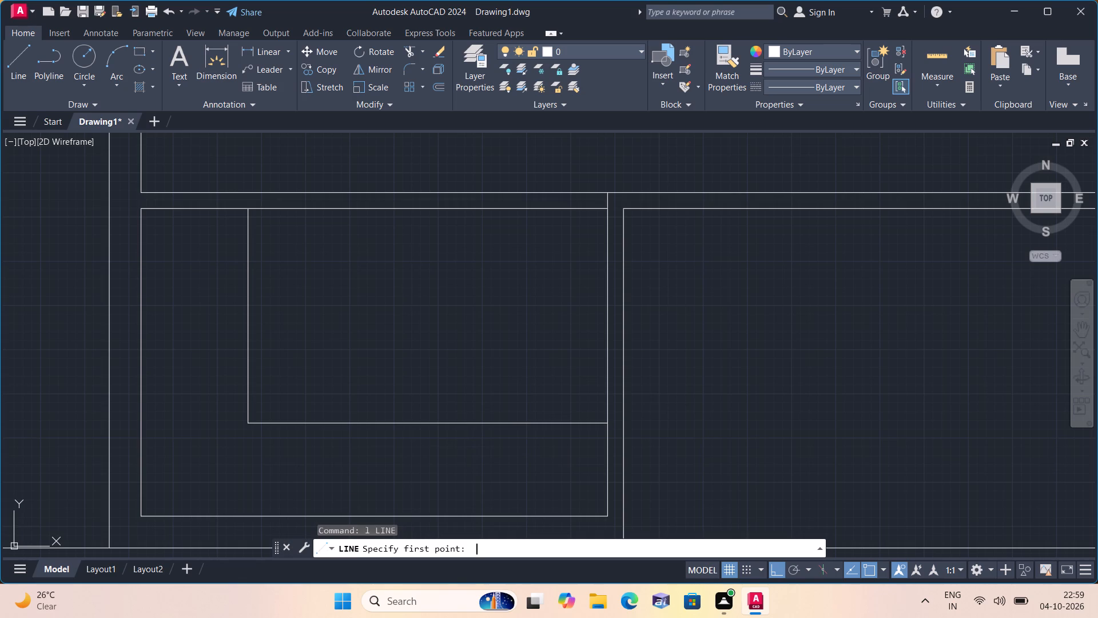
{"action": "left_click", "coordinate": [390, 303]}
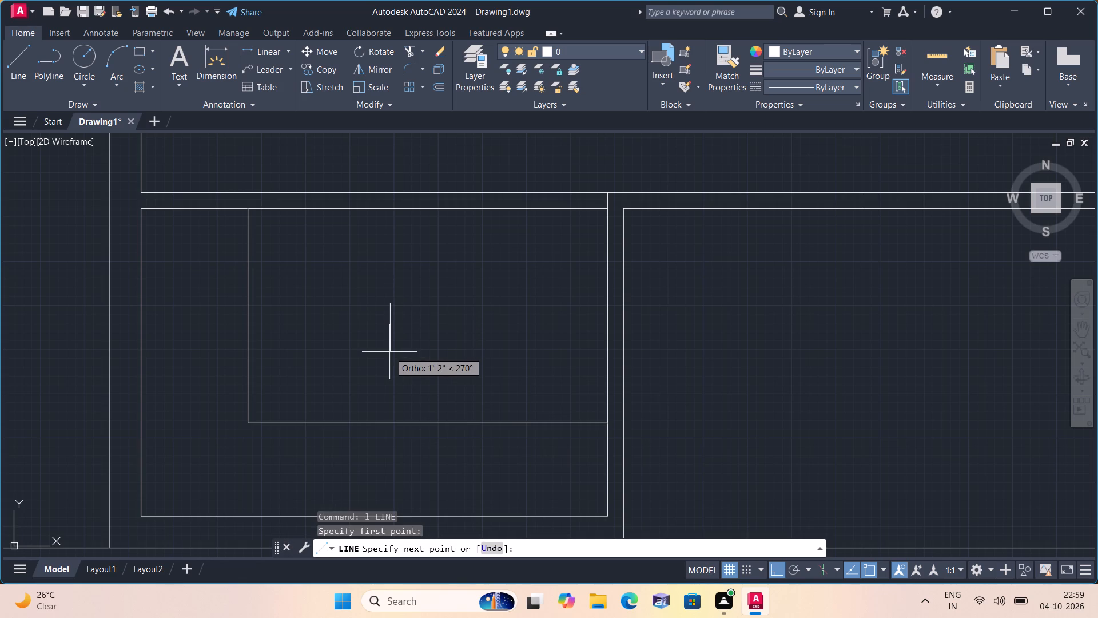
{"action": "type", "text": "3'"}
{"action": "key", "text": "space"}
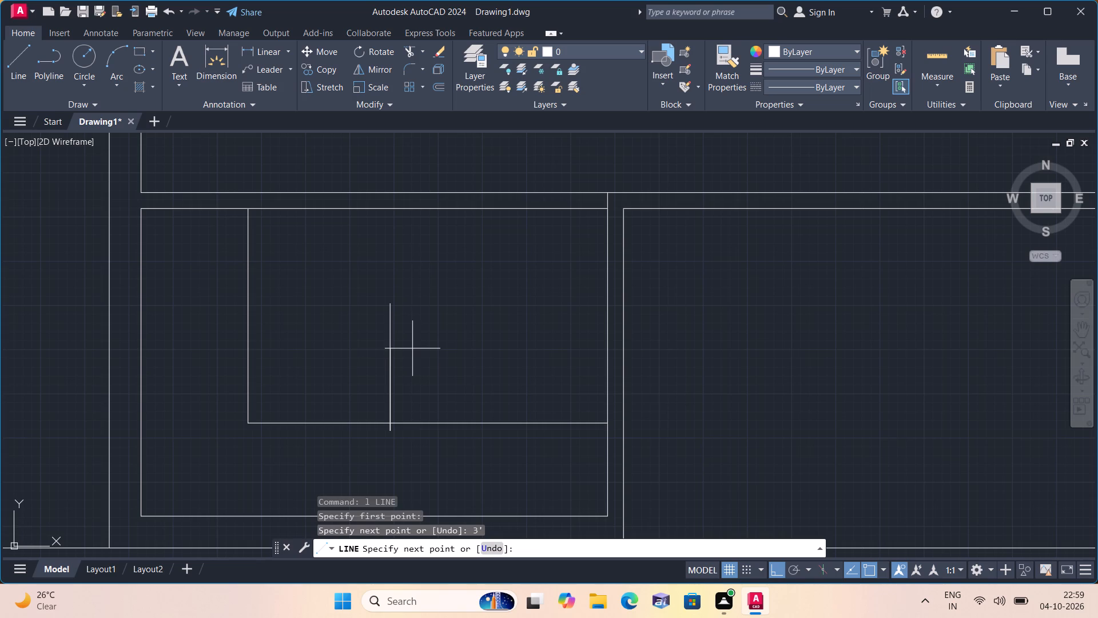
{"action": "key", "text": "Escape"}
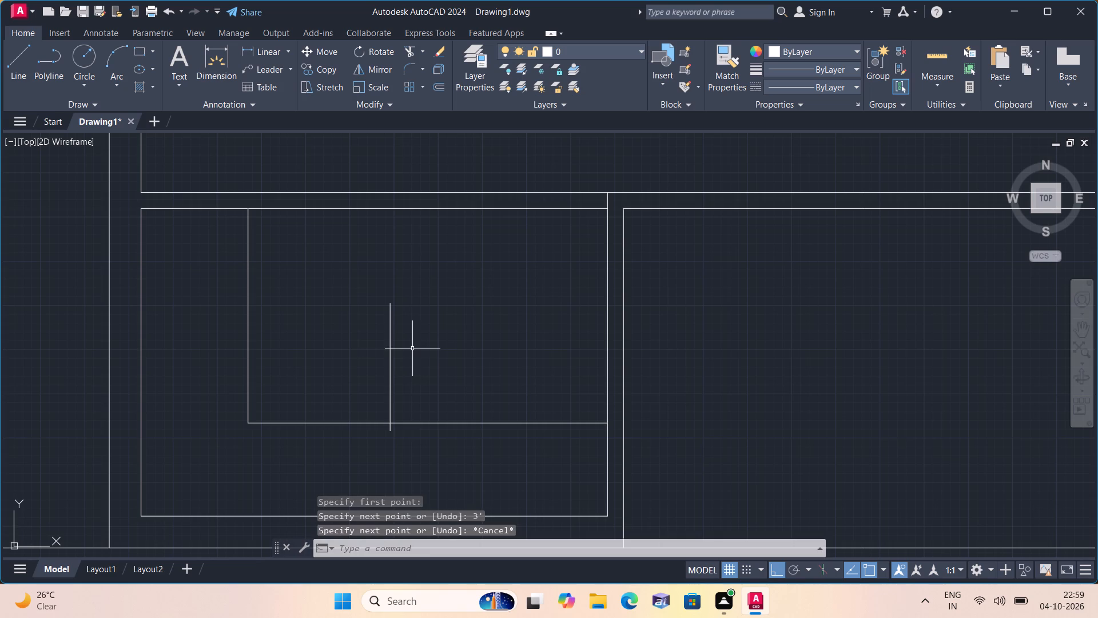
Delete the 3' vertical line crossing the L-shaped outline in the bottom-left room.
{"action": "left_click", "coordinate": [412, 348]}
{"action": "left_click", "coordinate": [347, 347]}
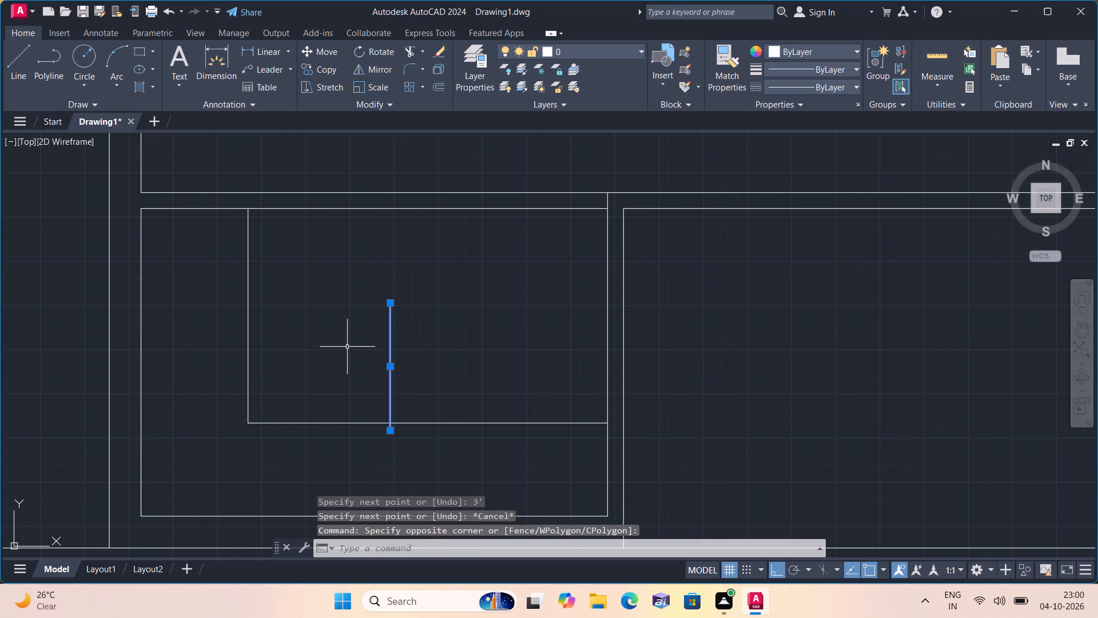
{"action": "key", "text": "Delete"}
Draw a closed rectangle 2' wide by 1' high with lines in the open area inside the L-shaped outline.
{"action": "type", "text": "l"}
{"action": "key", "text": "space"}
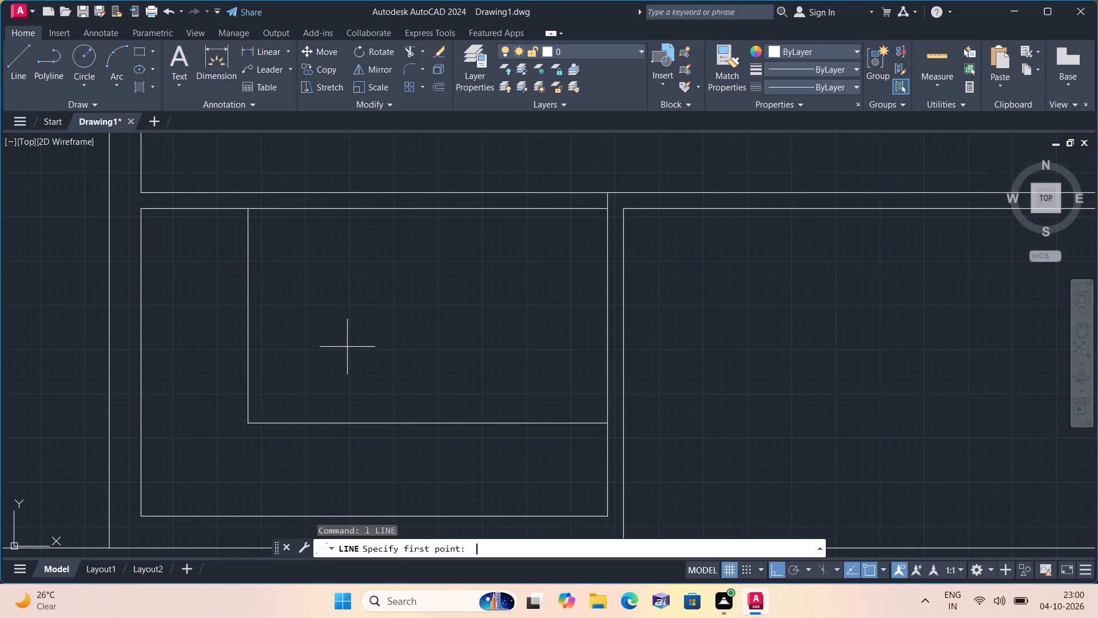
{"action": "left_click", "coordinate": [364, 323]}
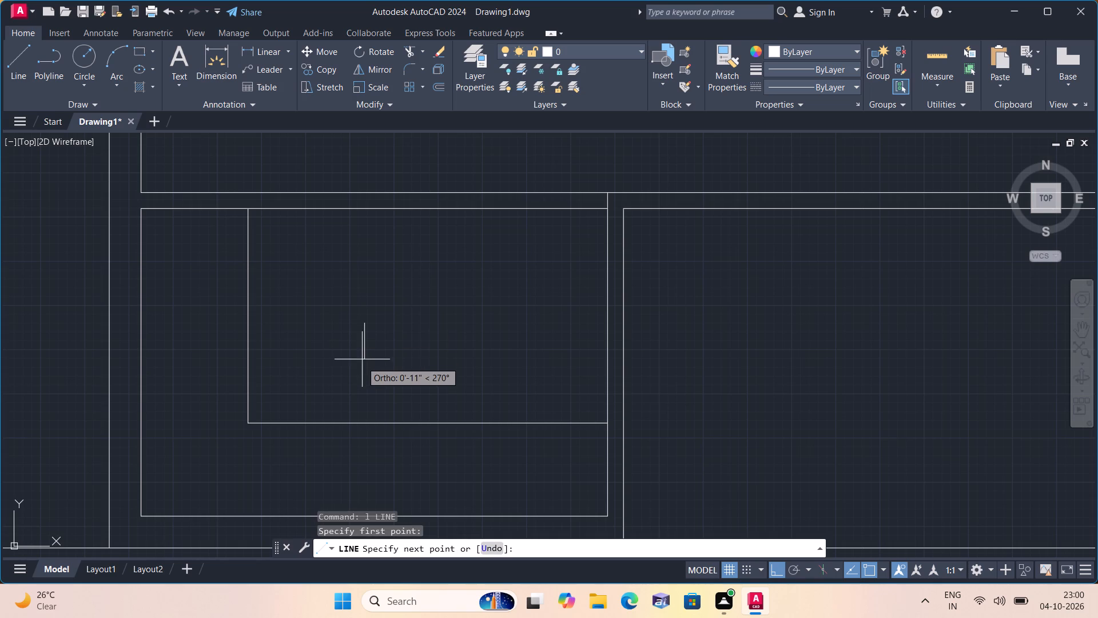
{"action": "type", "text": "1'"}
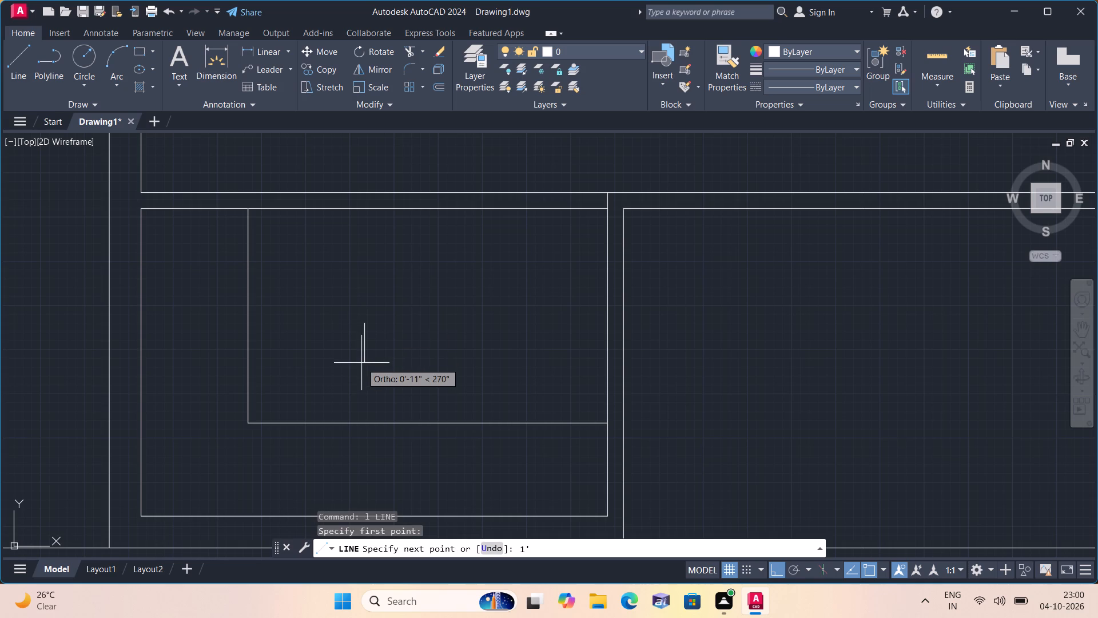
{"action": "key", "text": "space"}
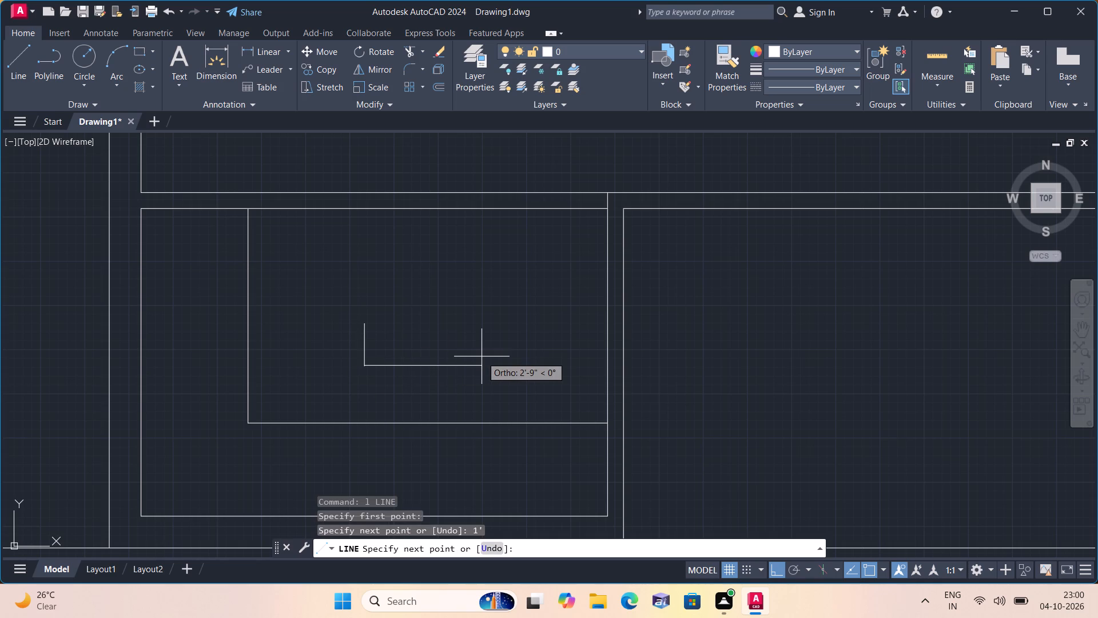
{"action": "type", "text": "2'"}
{"action": "key", "text": "space"}
{"action": "scroll", "coordinate": [482, 356], "scroll_direction": "up", "scroll_amount": 1}
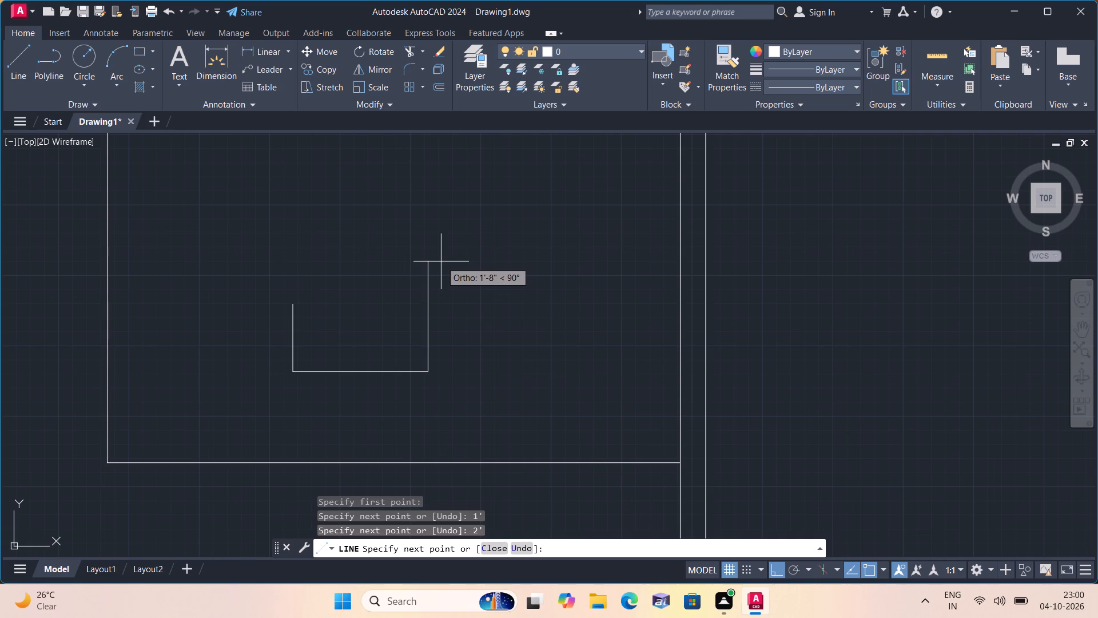
{"action": "type", "text": "1'"}
{"action": "key", "text": "space"}
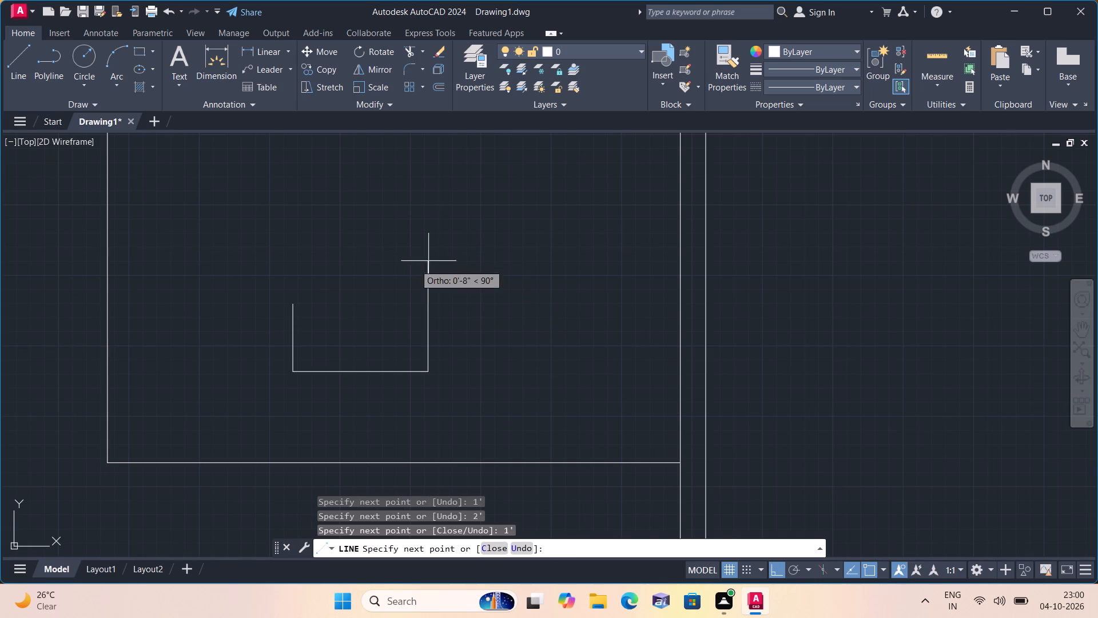
{"action": "left_click", "coordinate": [295, 303]}
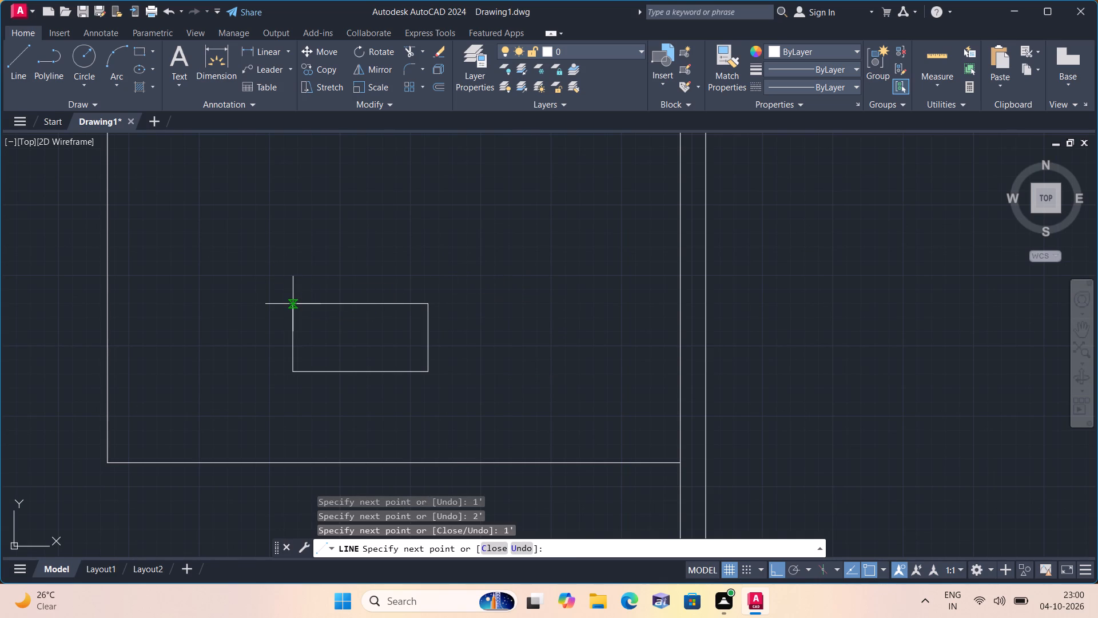
{"action": "key", "text": "space"}
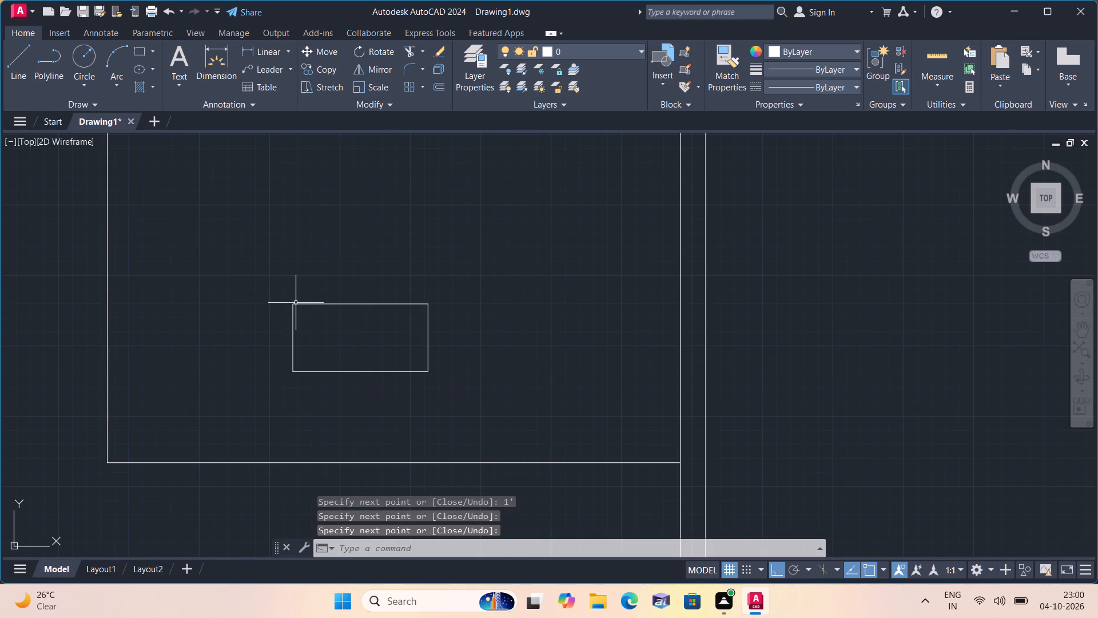
With ortho off, move the 2' by 1' rectangle into the strip below the L-shaped line, near the room's right wall.
{"action": "left_click", "coordinate": [210, 240]}
{"action": "left_click", "coordinate": [511, 416]}
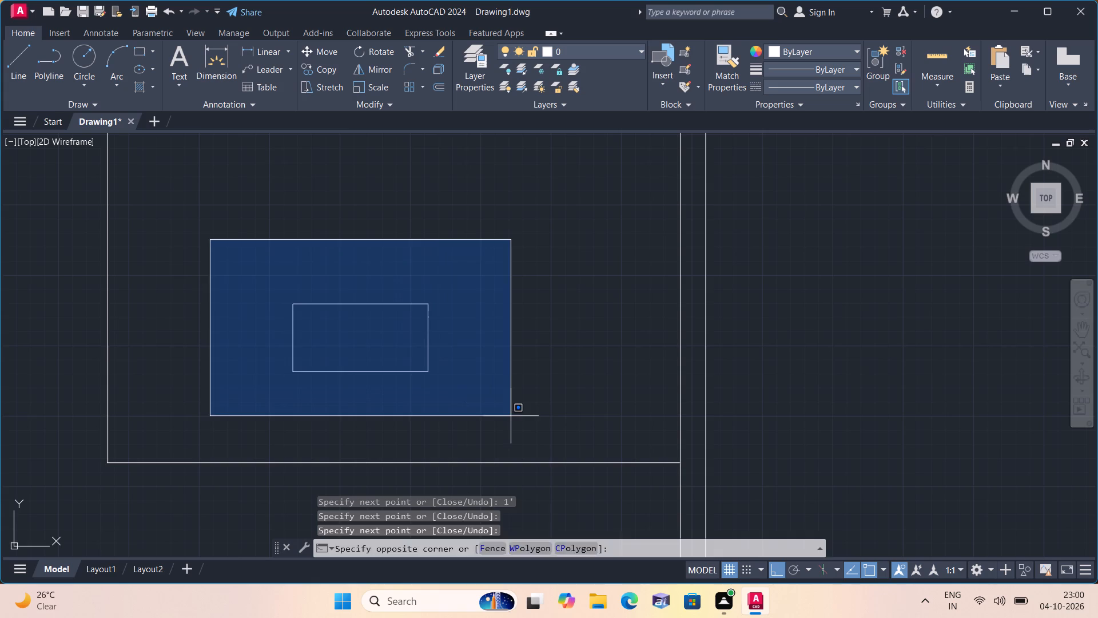
{"action": "left_click", "coordinate": [317, 50]}
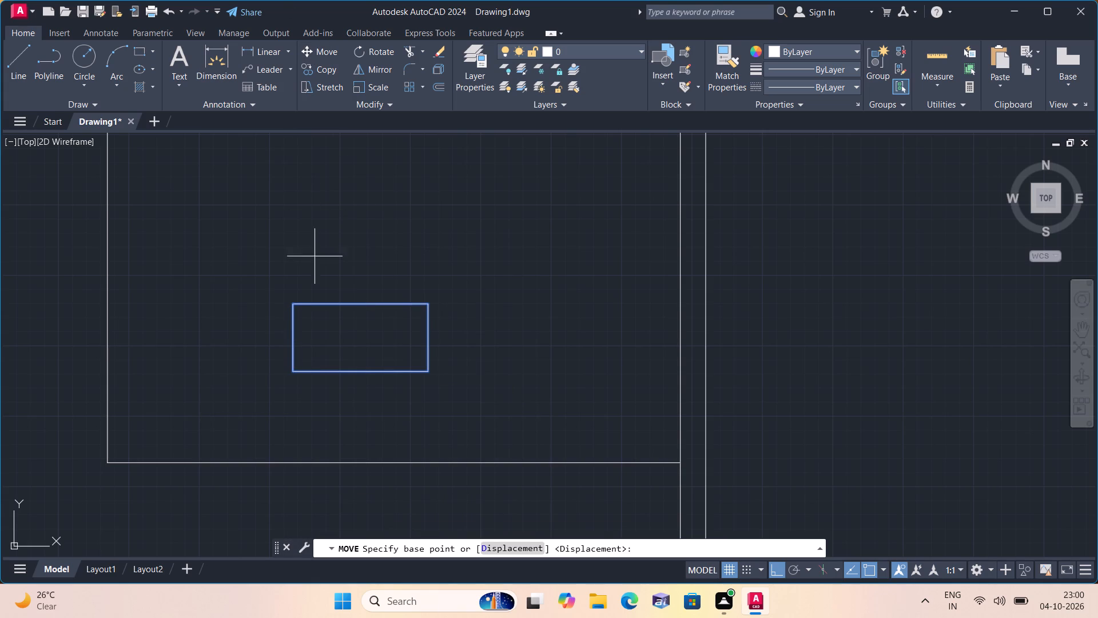
{"action": "key", "text": "F8"}
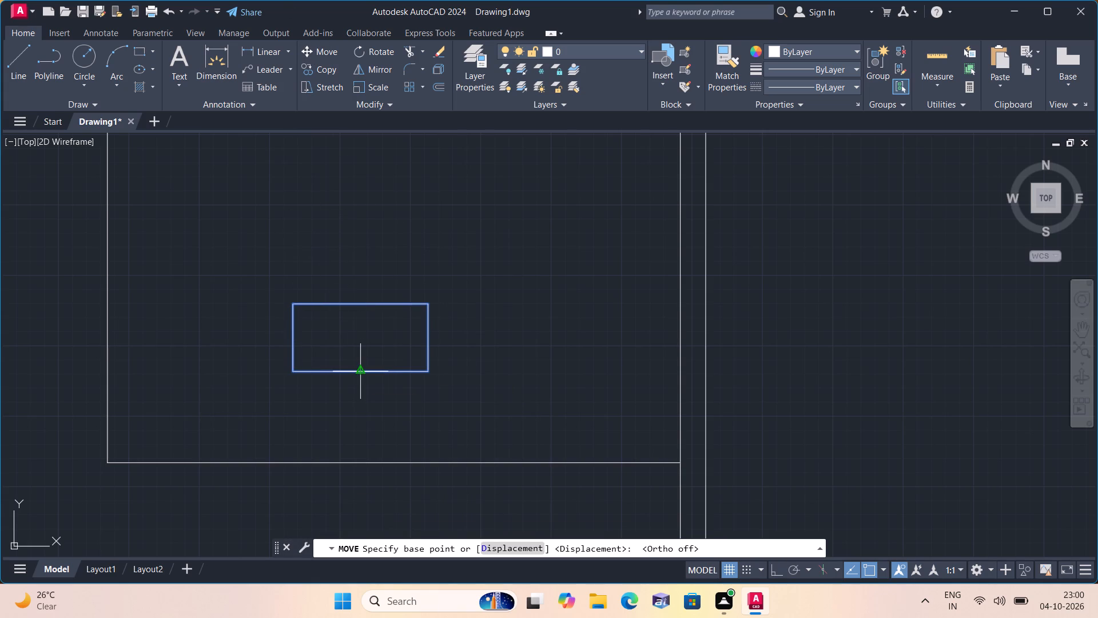
{"action": "left_click", "coordinate": [359, 348]}
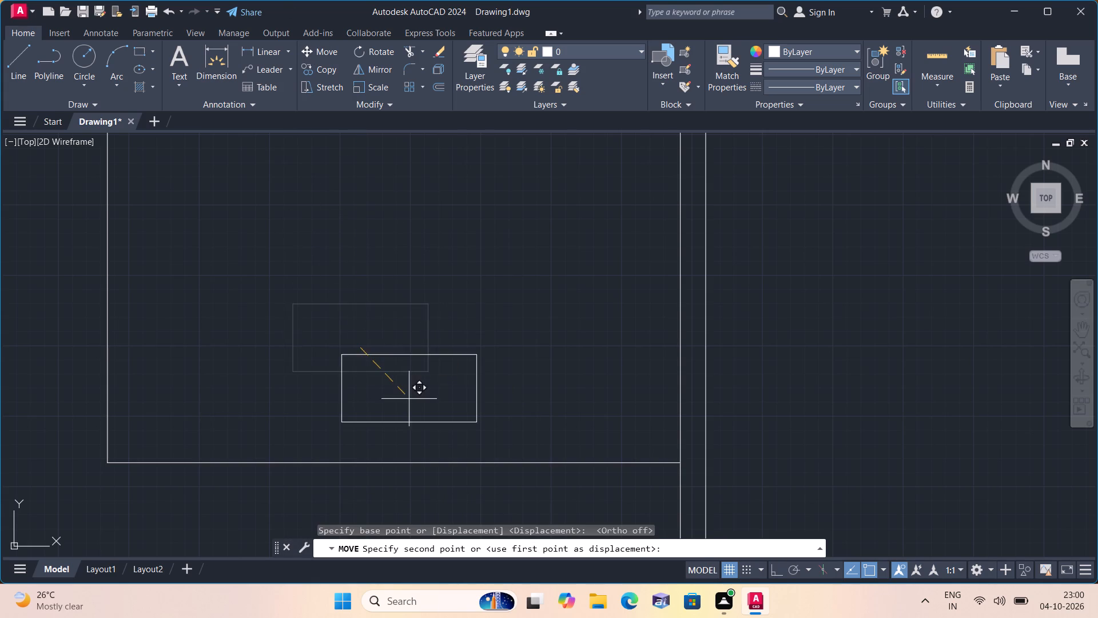
{"action": "middle_click_drag", "start_coordinate": [404, 400], "coordinate": [445, 221]}
{"action": "scroll", "coordinate": [405, 320], "scroll_direction": "down", "scroll_amount": 1}
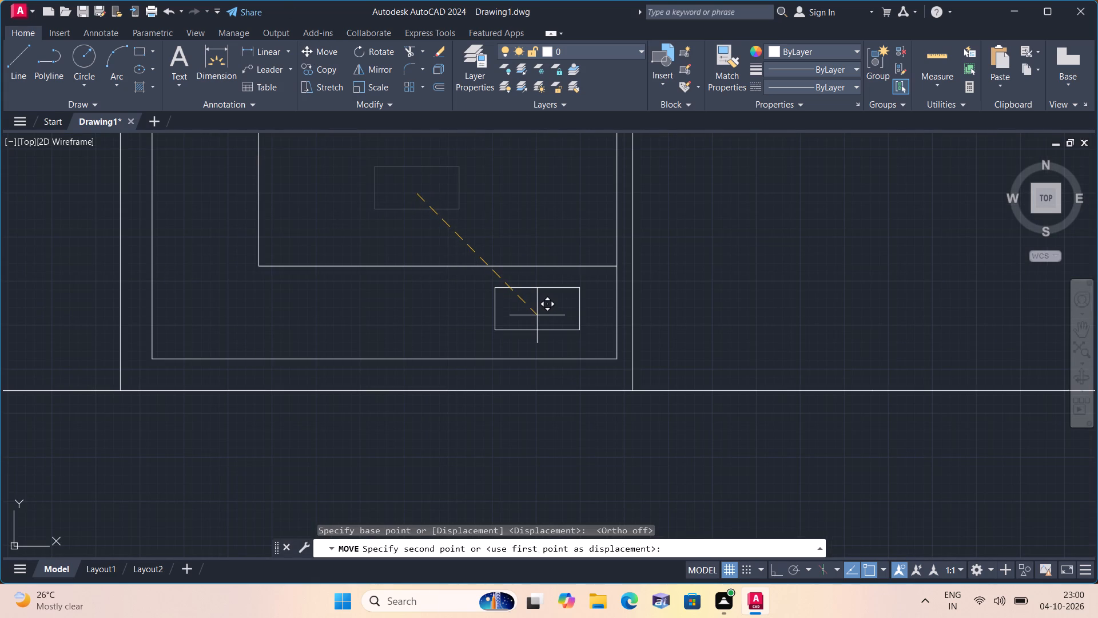
{"action": "left_click", "coordinate": [539, 315]}
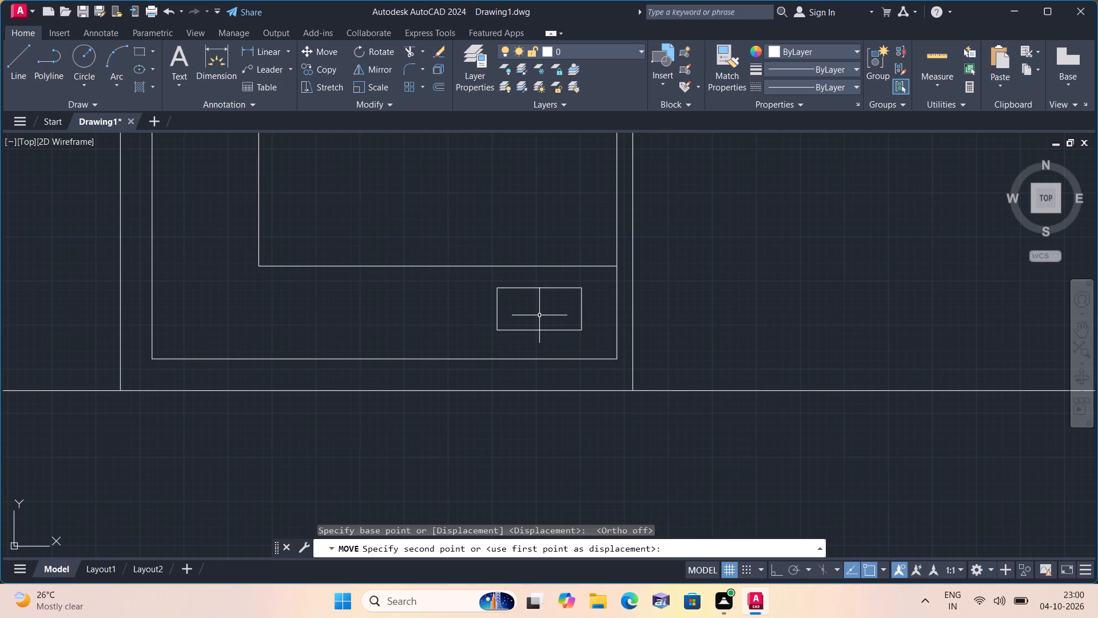
Scale the rectangle up freehand from a base point inside it, keeping it within the bottom strip.
{"action": "left_click", "coordinate": [478, 279]}
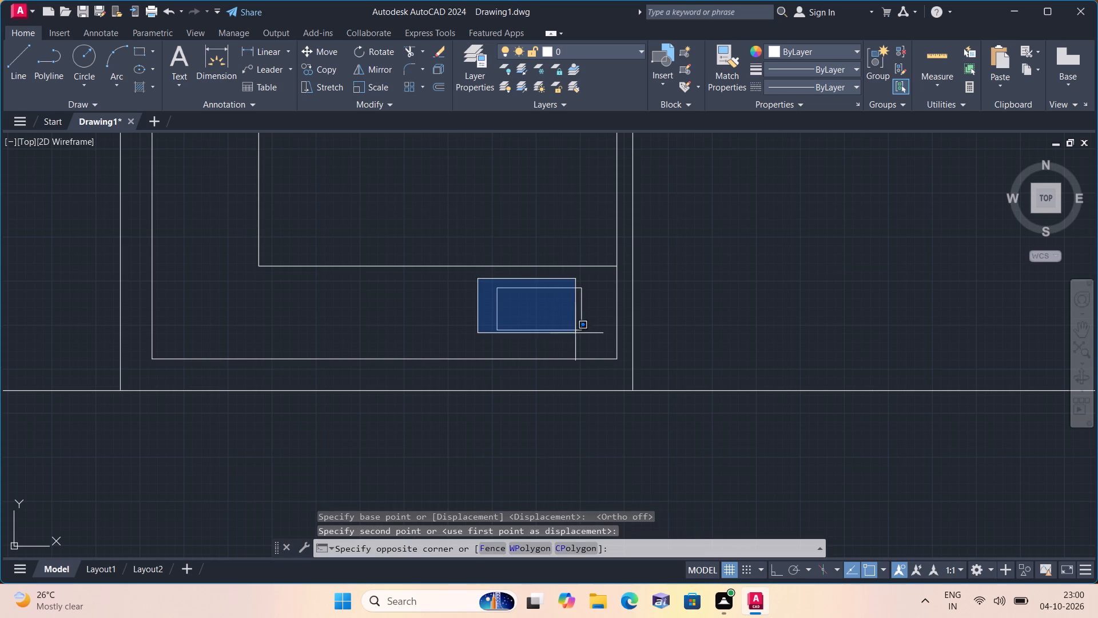
{"action": "left_click", "coordinate": [599, 344]}
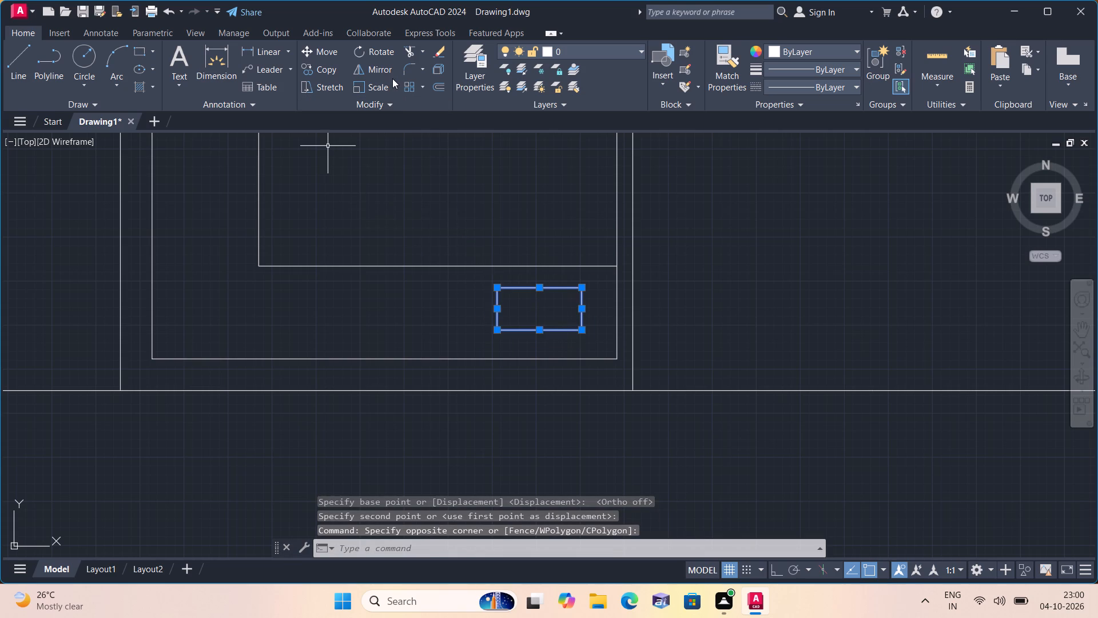
{"action": "left_click", "coordinate": [381, 84]}
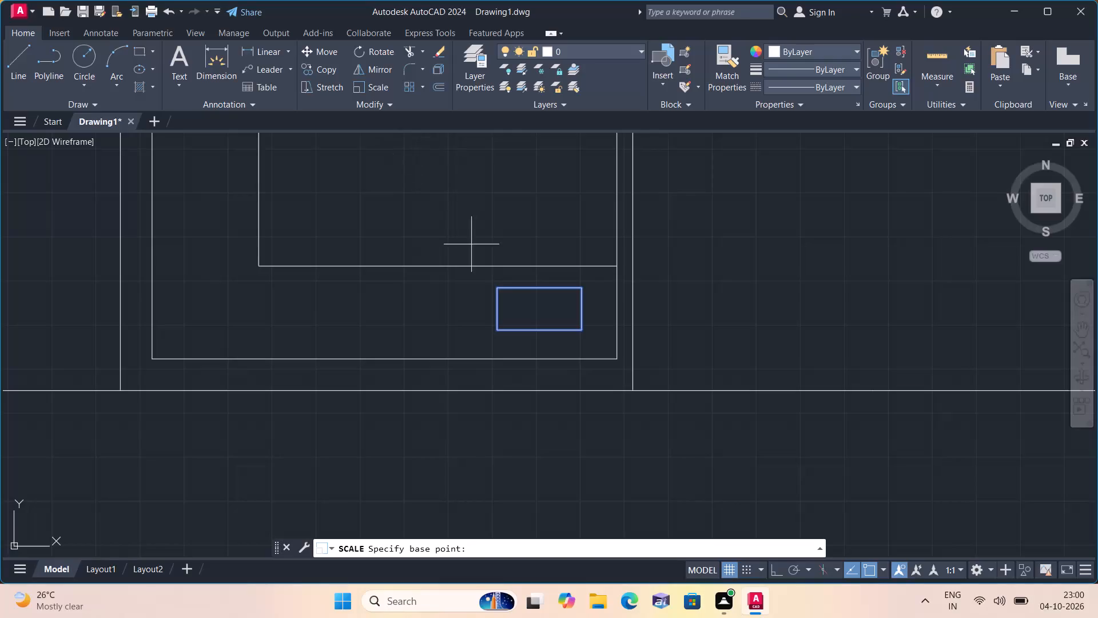
{"action": "left_click", "coordinate": [531, 300]}
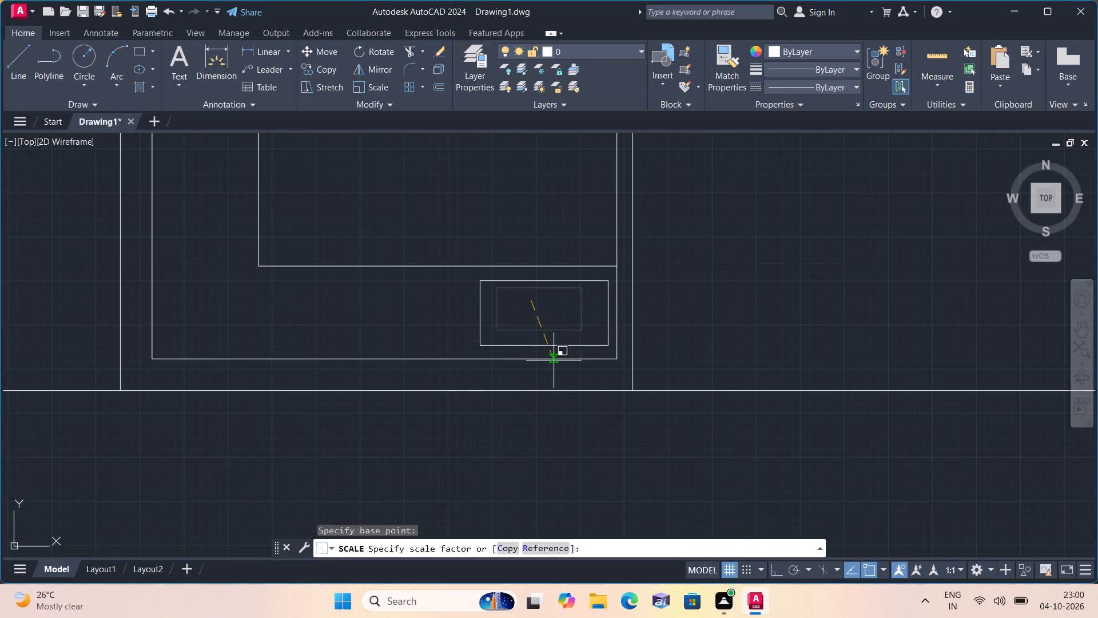
{"action": "left_click", "coordinate": [554, 360]}
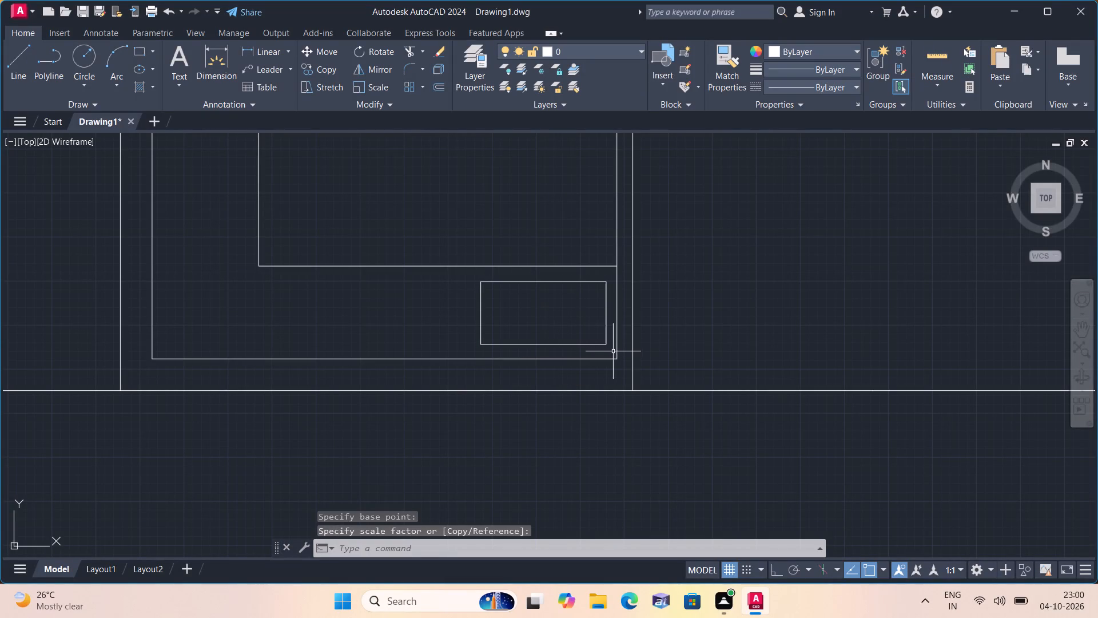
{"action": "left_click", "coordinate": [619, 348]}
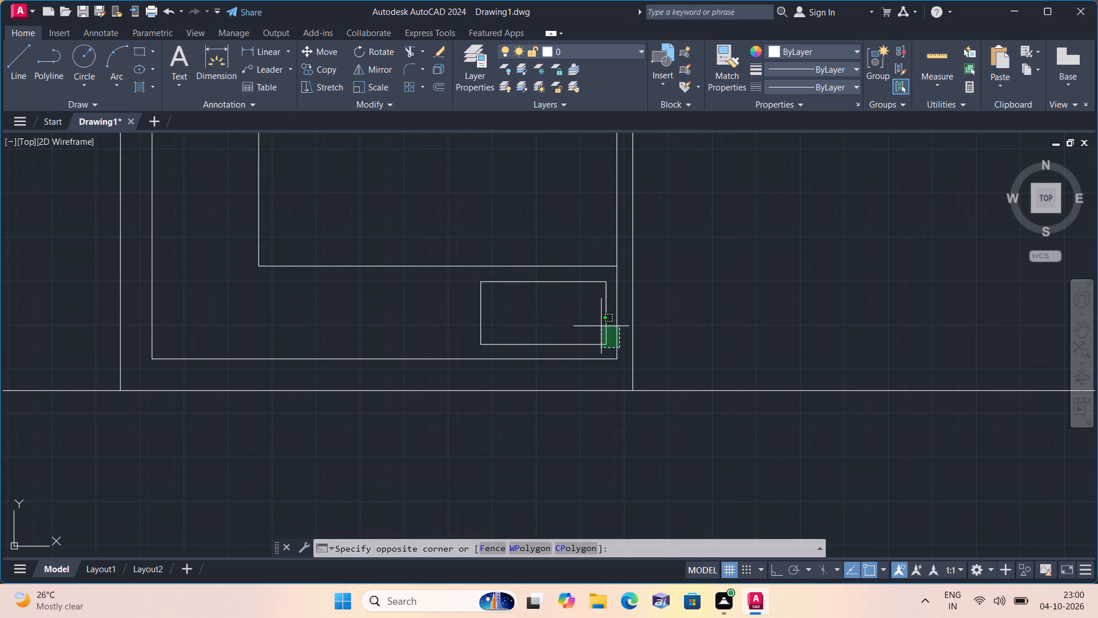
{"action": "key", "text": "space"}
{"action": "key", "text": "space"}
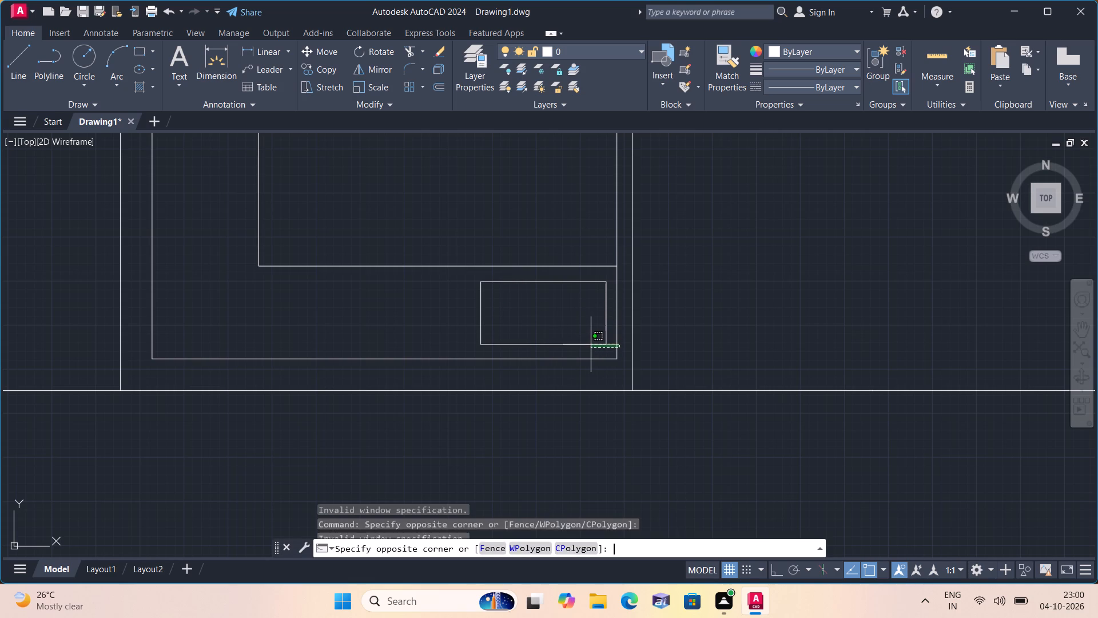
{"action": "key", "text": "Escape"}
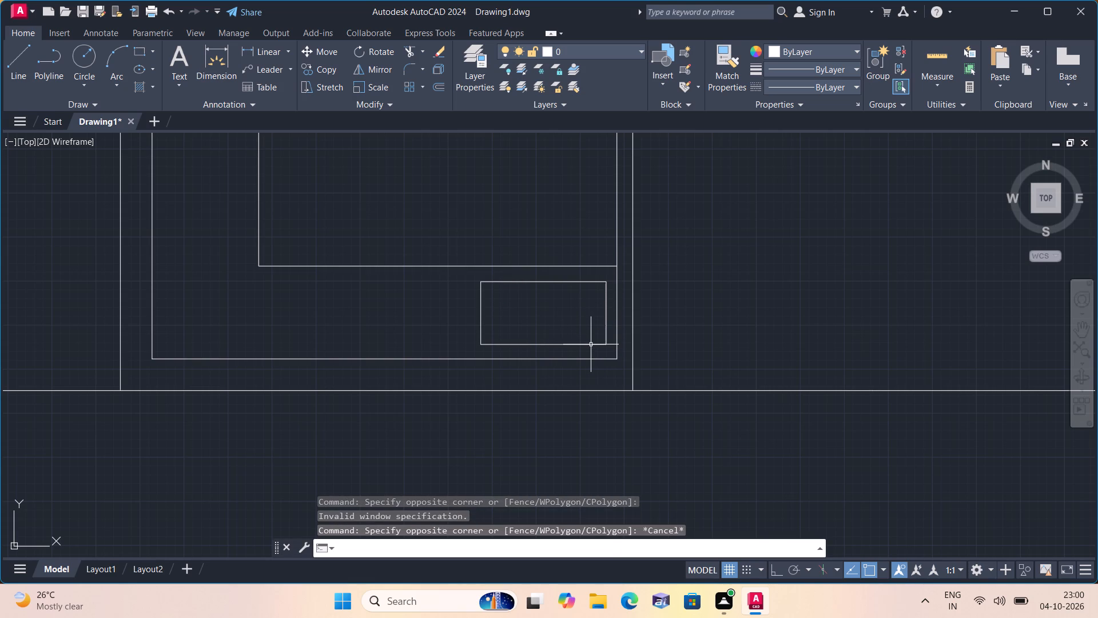
Scale the rectangle up slightly more from a point inside it so it nearly fills the strip's height.
{"action": "scroll", "coordinate": [570, 322], "scroll_direction": "up", "scroll_amount": 1}
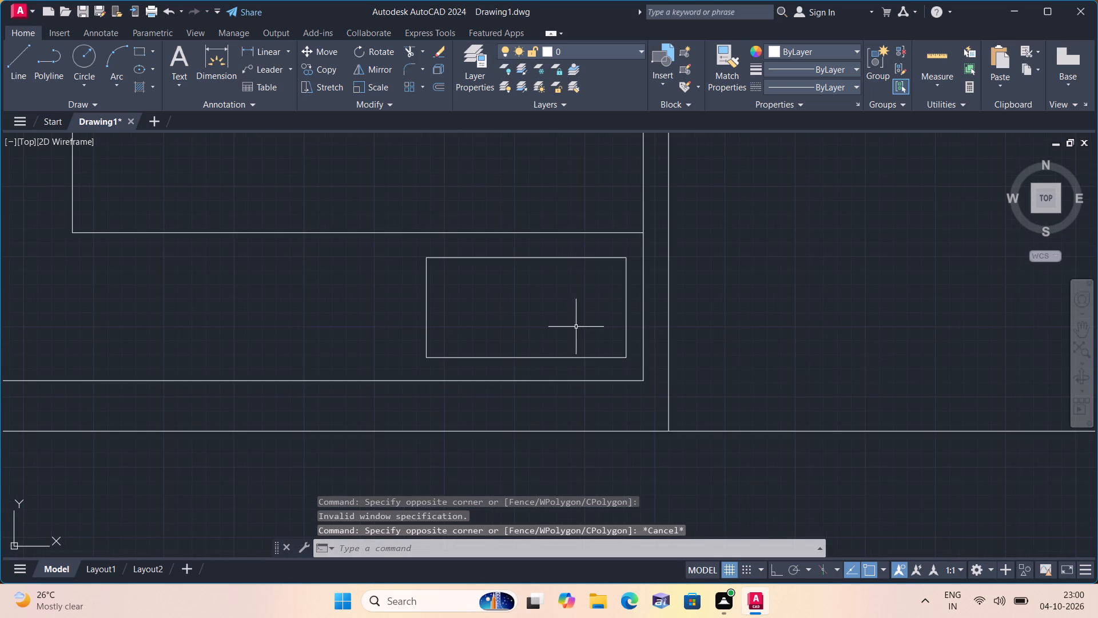
{"action": "left_click", "coordinate": [638, 369]}
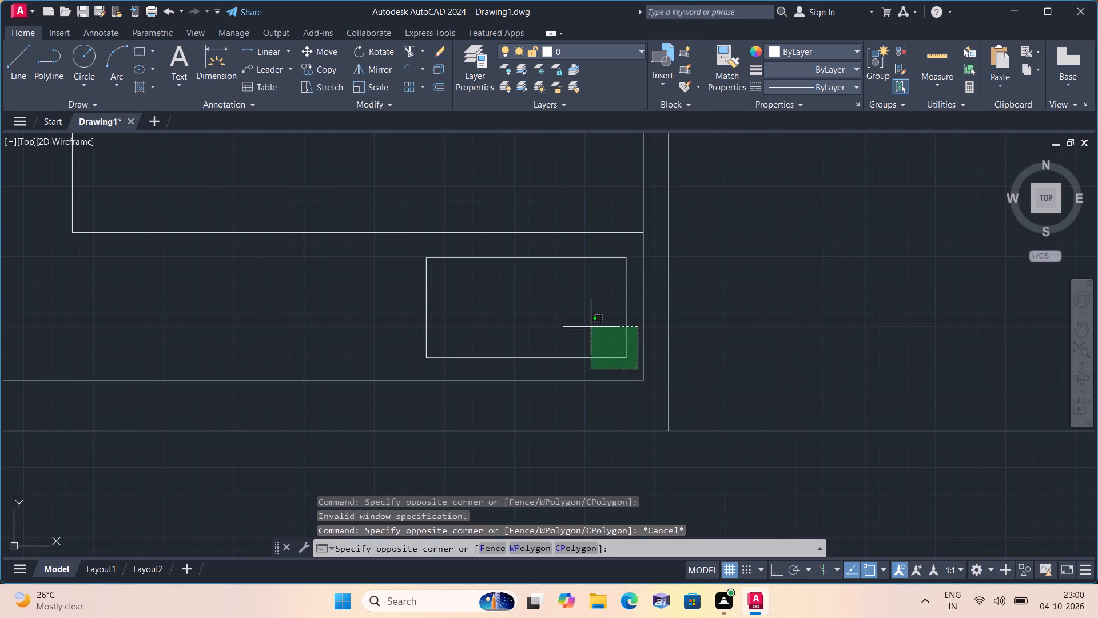
{"action": "left_click", "coordinate": [419, 243]}
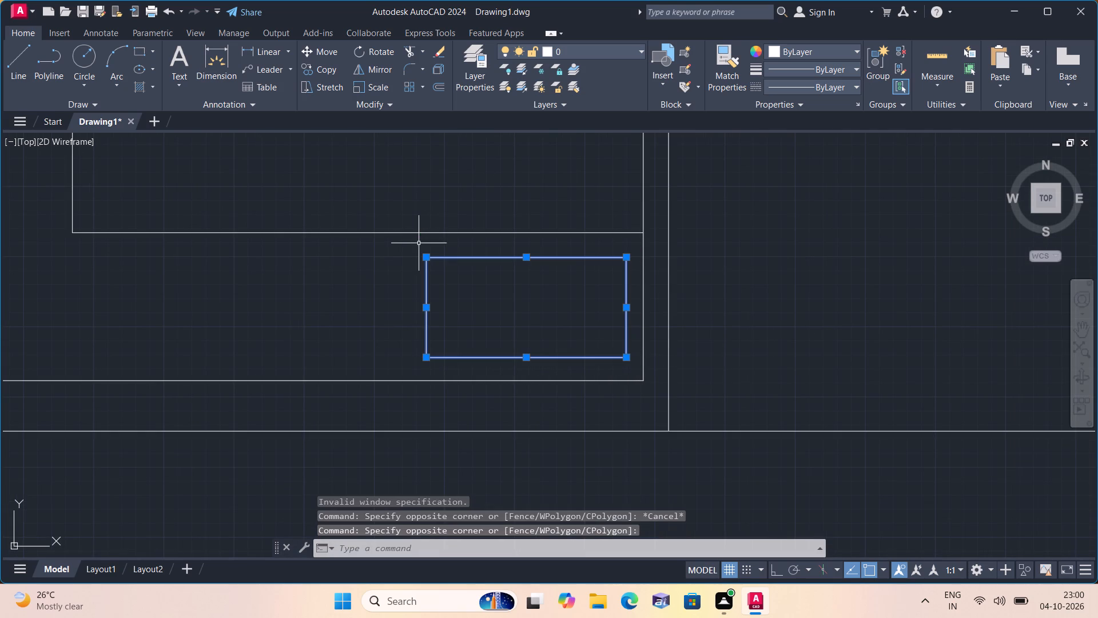
{"action": "left_click", "coordinate": [375, 81]}
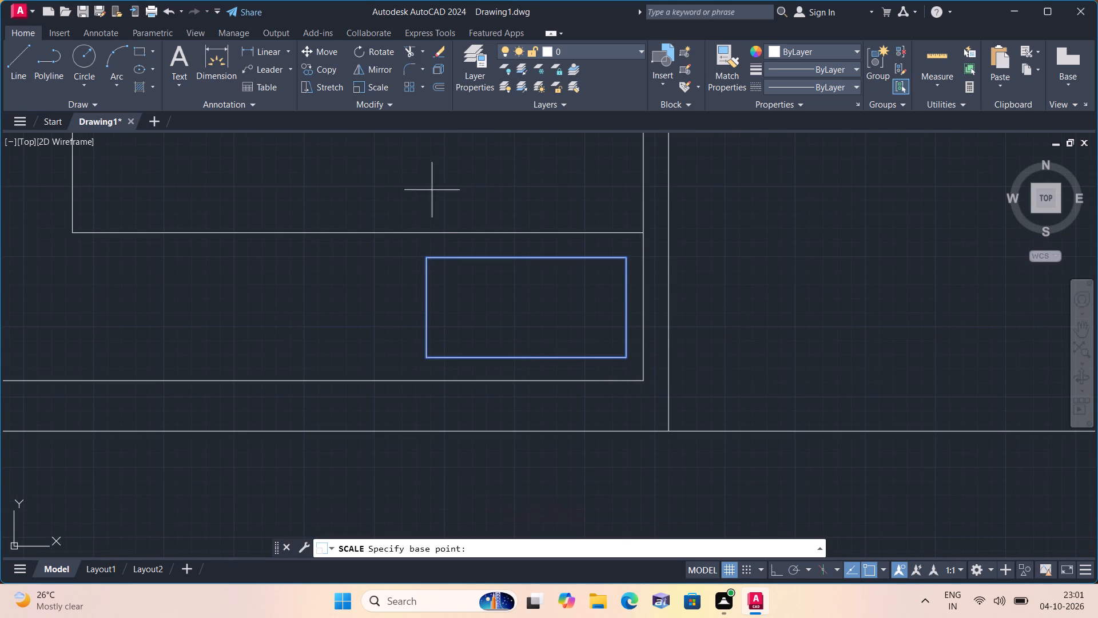
{"action": "left_click", "coordinate": [515, 285]}
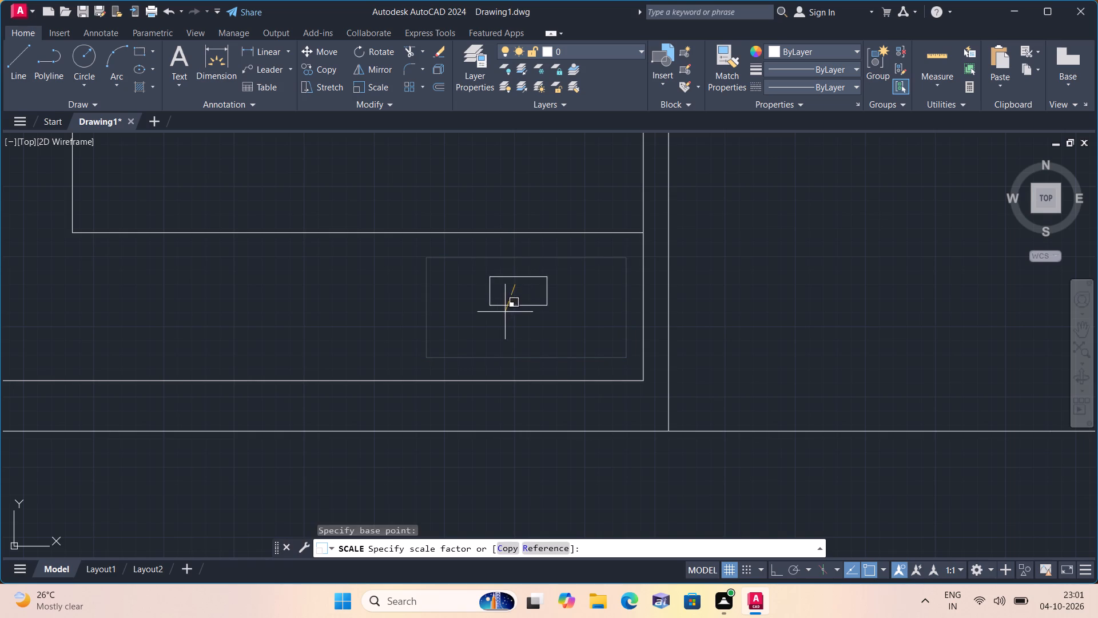
{"action": "left_click", "coordinate": [432, 370]}
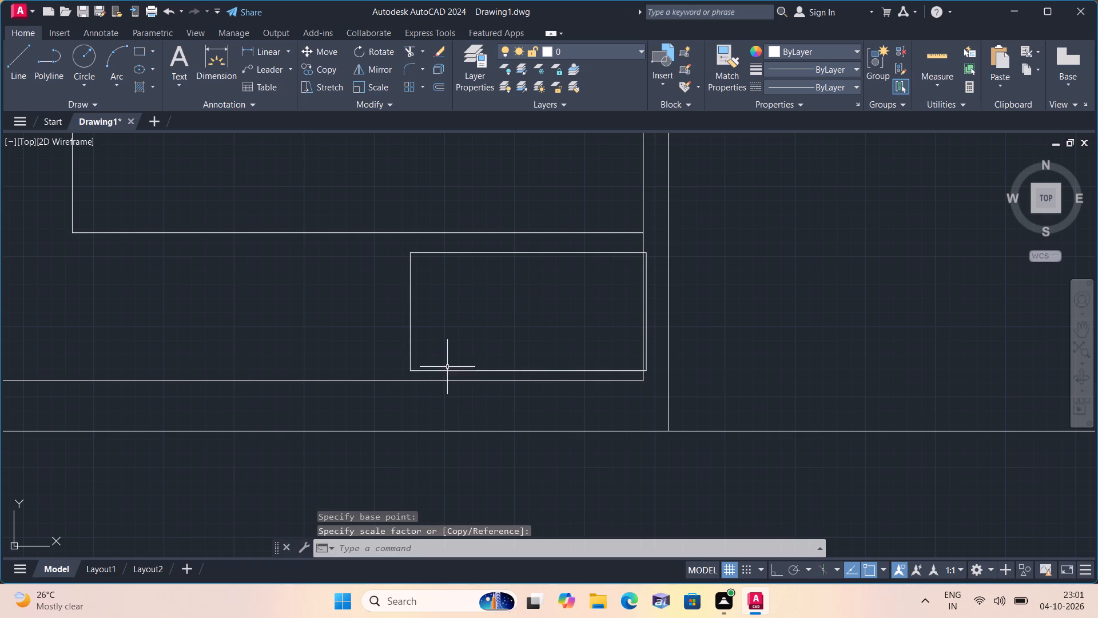
Move the enlarged rectangle slightly left and up so it sits inside the strip, clear of the right wall.
{"action": "left_click", "coordinate": [647, 343]}
{"action": "left_click", "coordinate": [591, 370]}
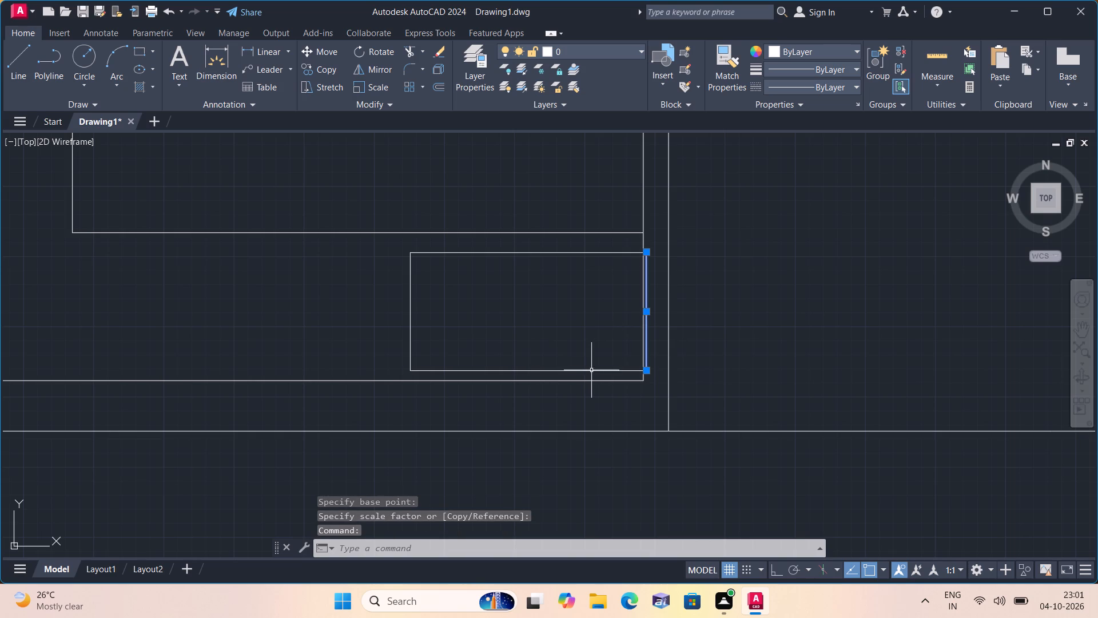
{"action": "left_click_drag", "start_coordinate": [588, 340], "coordinate": [586, 334]}
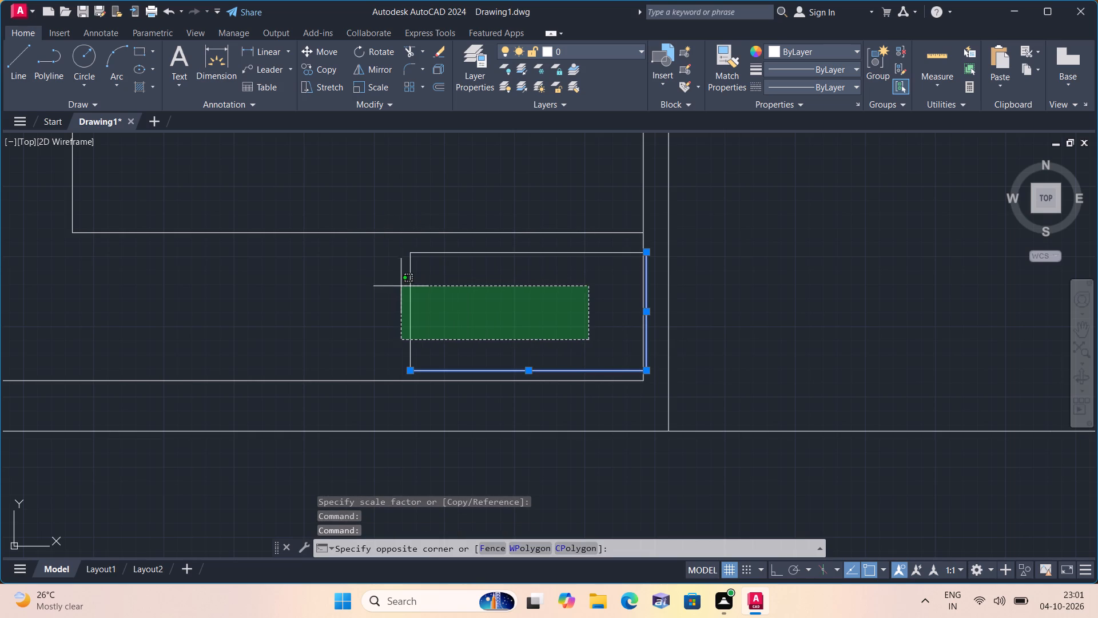
{"action": "left_click", "coordinate": [387, 252]}
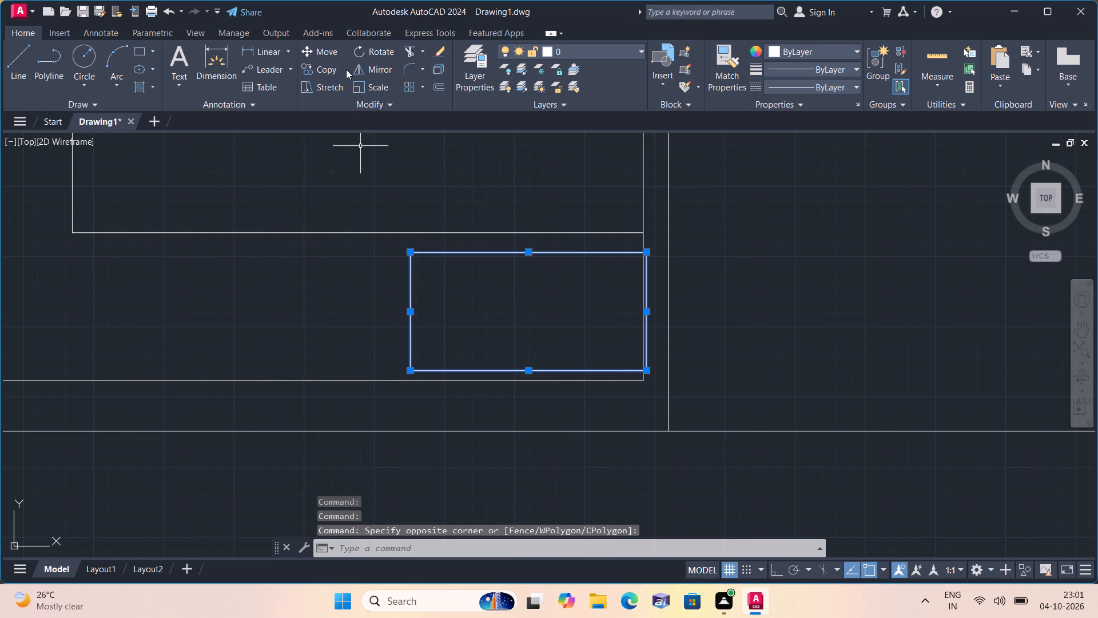
{"action": "left_click", "coordinate": [331, 52]}
{"action": "left_click", "coordinate": [472, 288]}
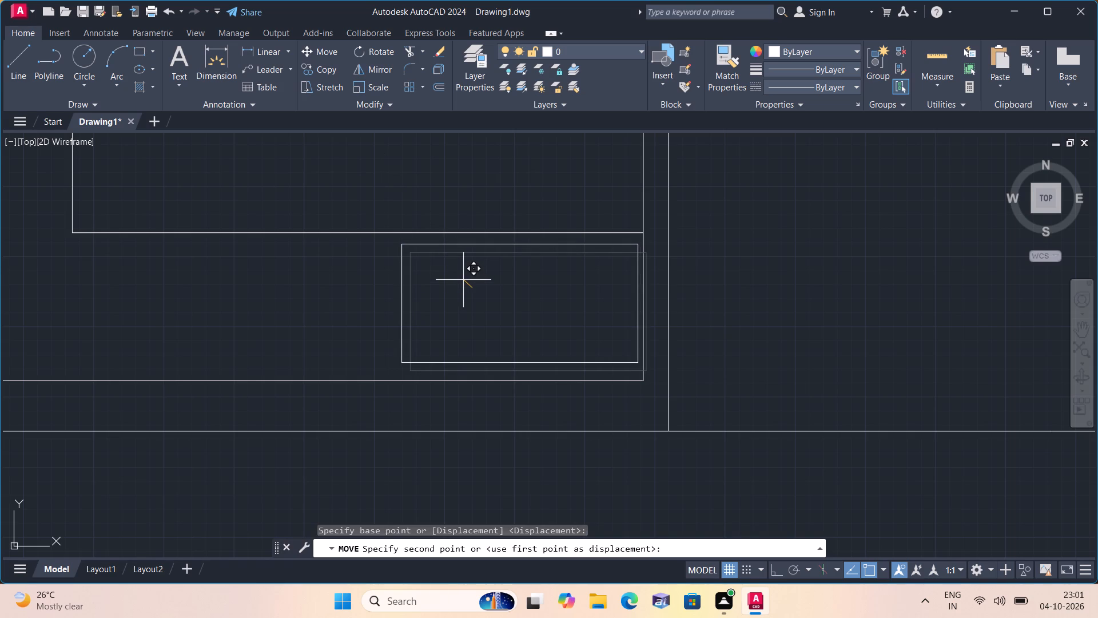
{"action": "left_click", "coordinate": [463, 282]}
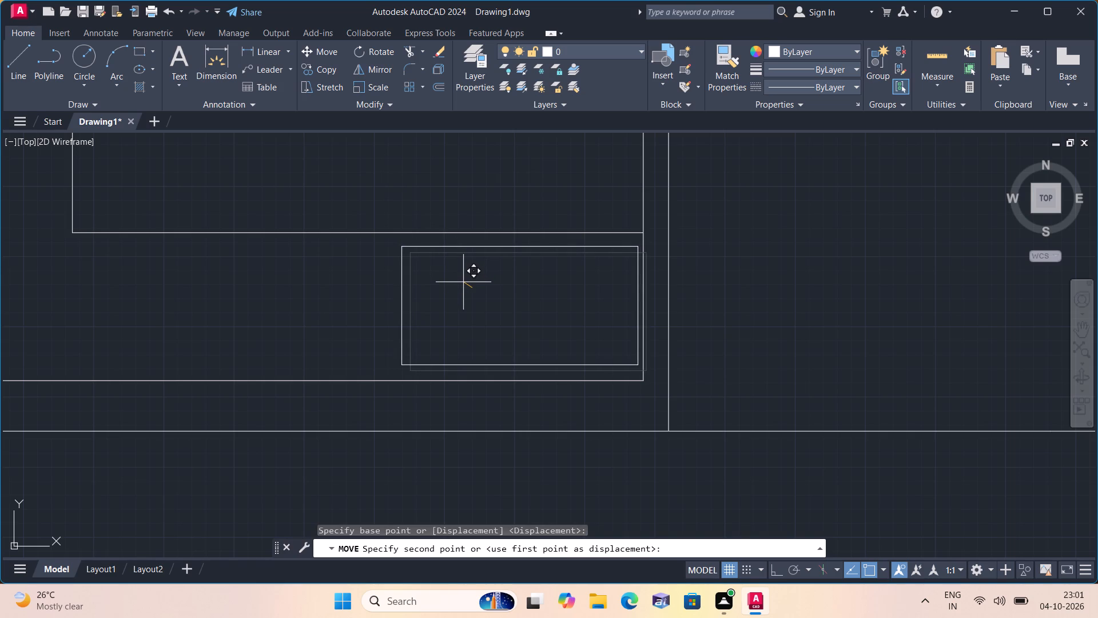
Create a new layer with the default name and give it a dark blue index colour.
{"action": "scroll", "coordinate": [468, 282], "scroll_direction": "down", "scroll_amount": 1}
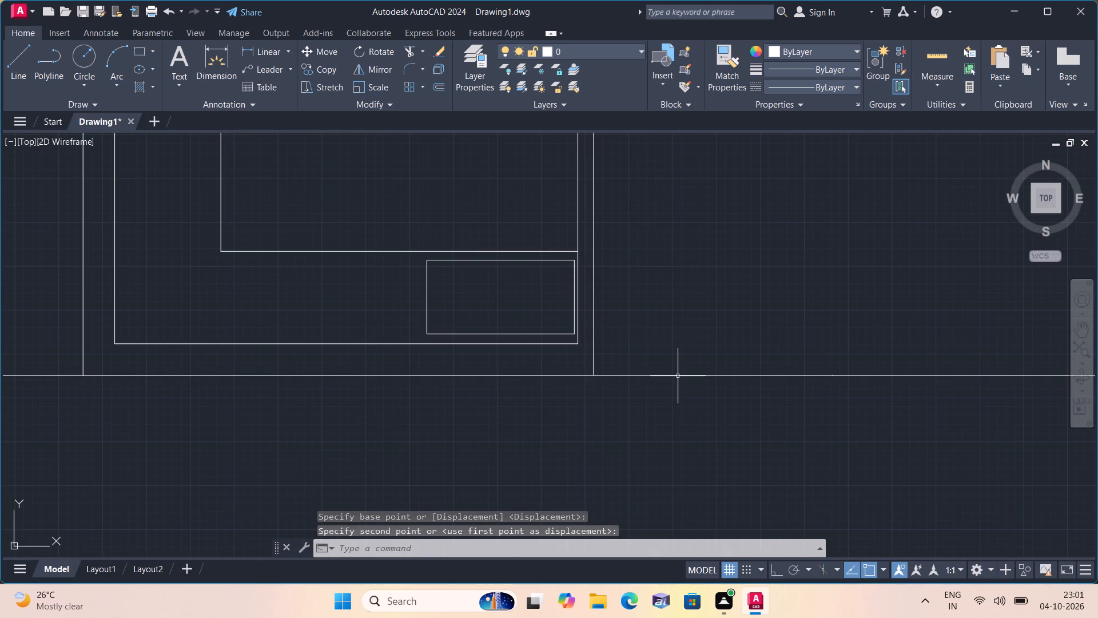
{"action": "scroll", "coordinate": [678, 378], "scroll_direction": "down", "scroll_amount": 2}
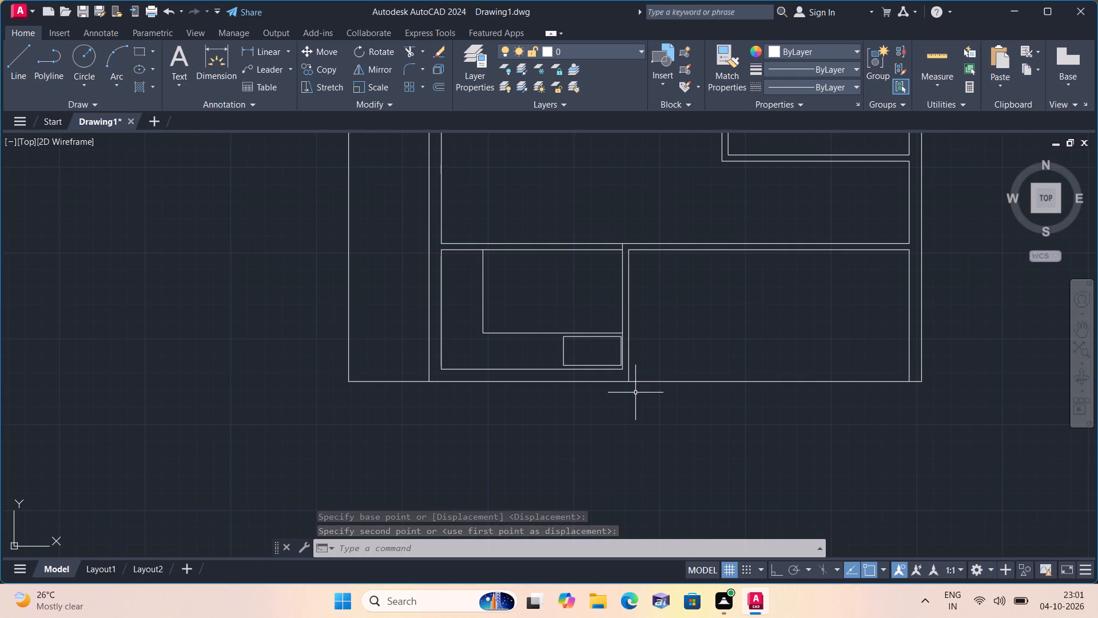
{"action": "scroll", "coordinate": [636, 394], "scroll_direction": "down", "scroll_amount": 3}
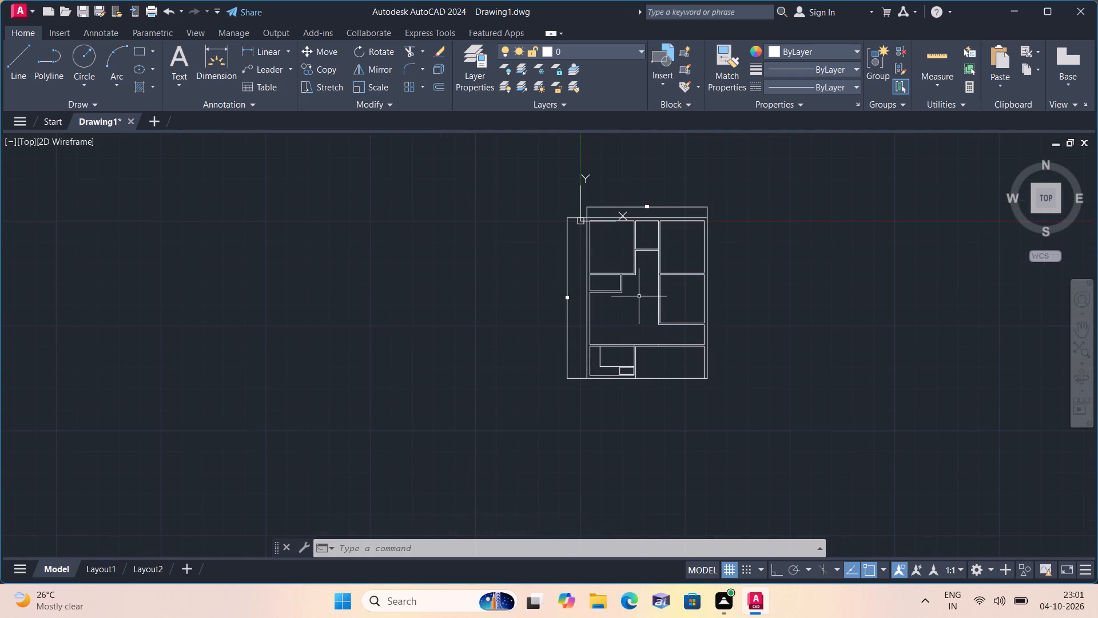
{"action": "middle_click_drag", "start_coordinate": [635, 296], "coordinate": [683, 540]}
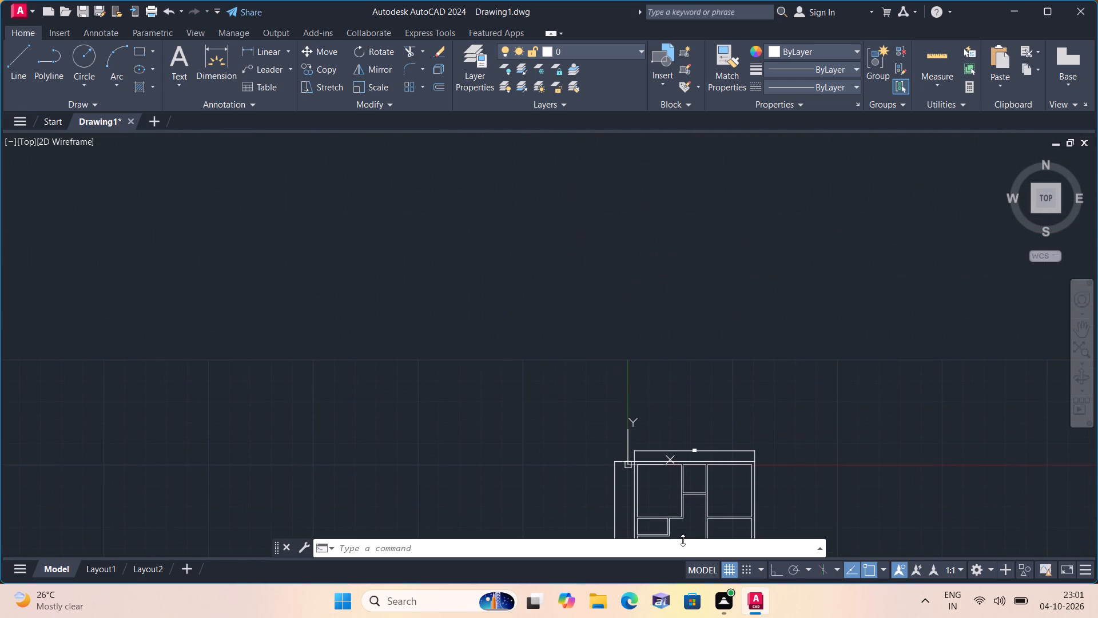
{"action": "middle_click_drag", "start_coordinate": [695, 506], "coordinate": [592, 315]}
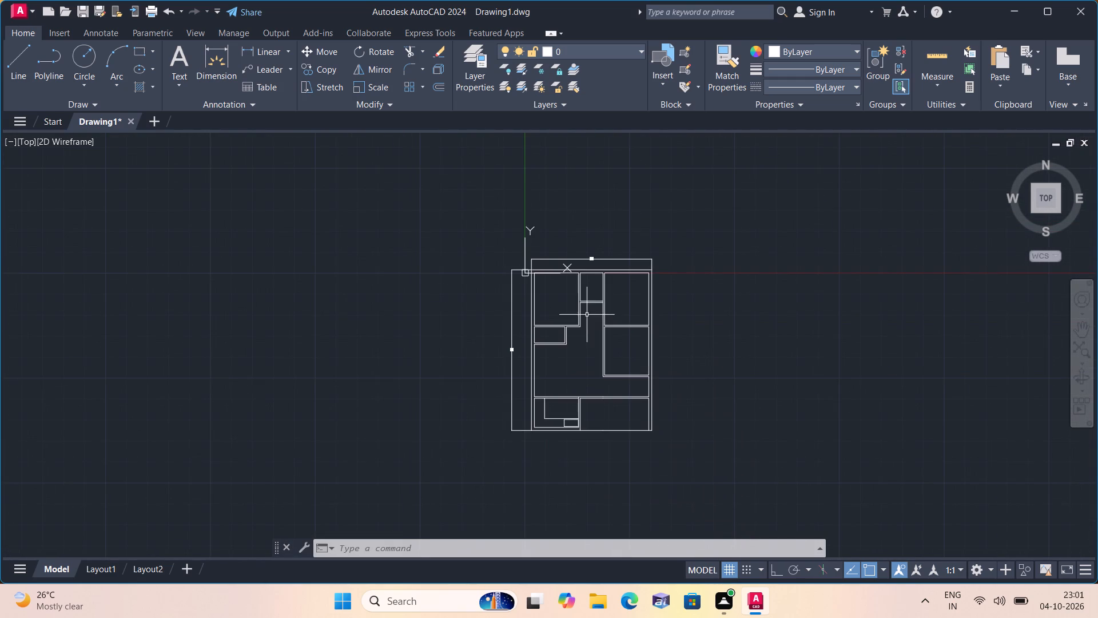
{"action": "left_click", "coordinate": [476, 78]}
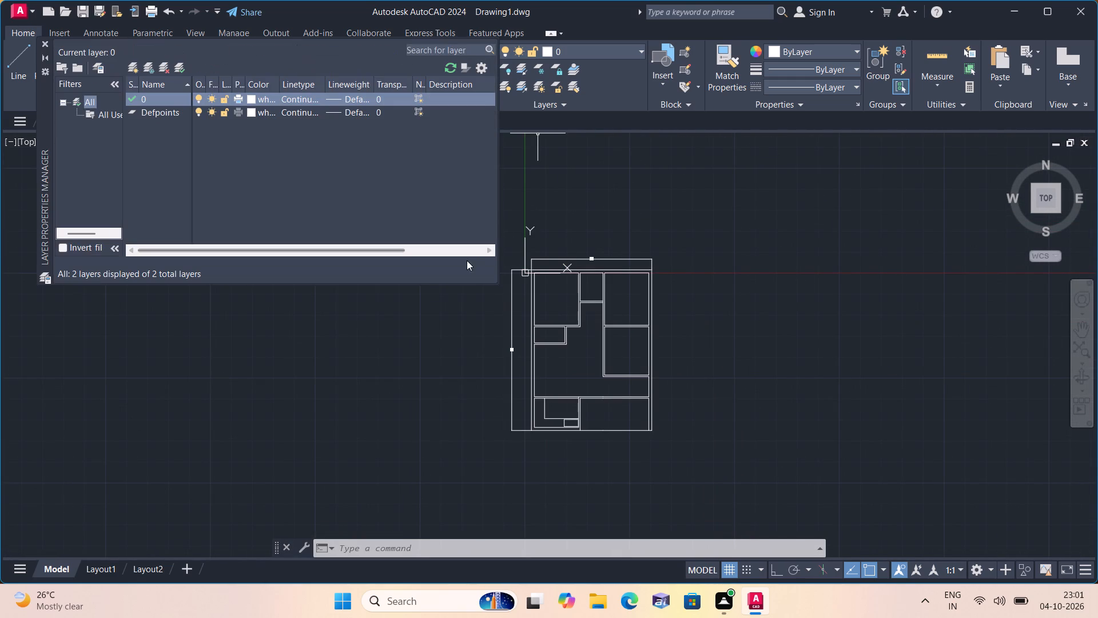
{"action": "right_click", "coordinate": [408, 185]}
{"action": "left_click", "coordinate": [451, 244]}
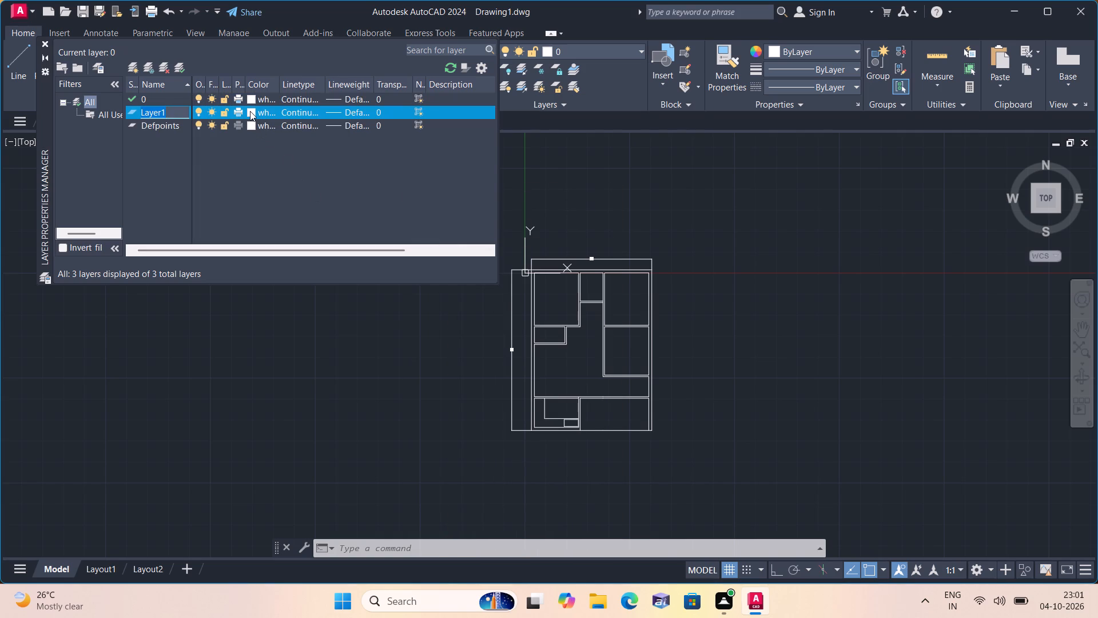
{"action": "left_click", "coordinate": [250, 111]}
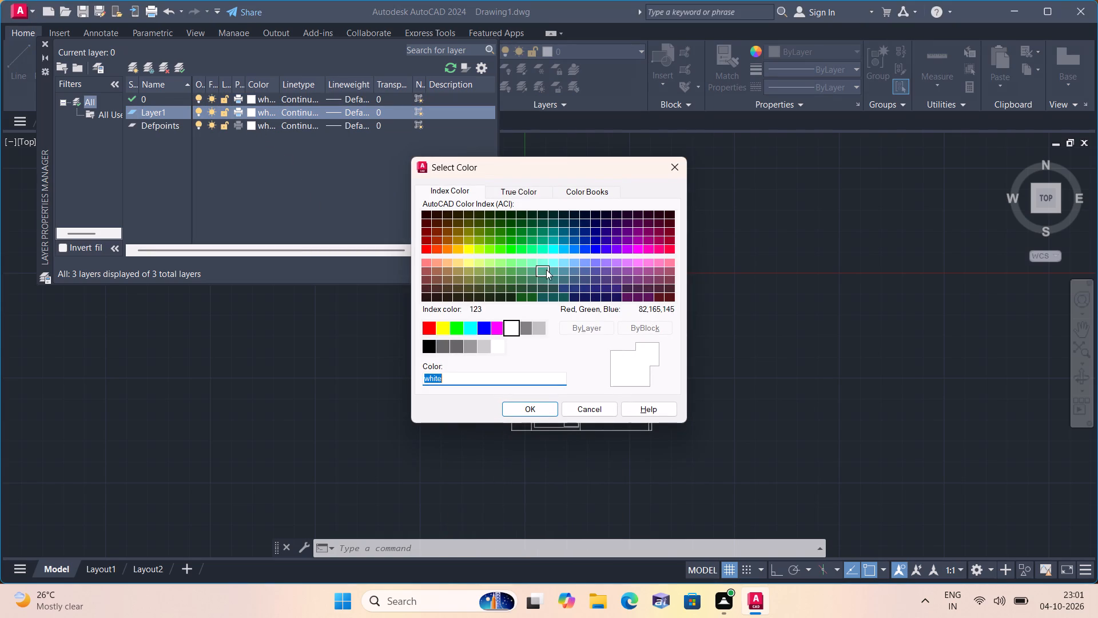
{"action": "left_click", "coordinate": [598, 283]}
{"action": "left_click", "coordinate": [536, 407]}
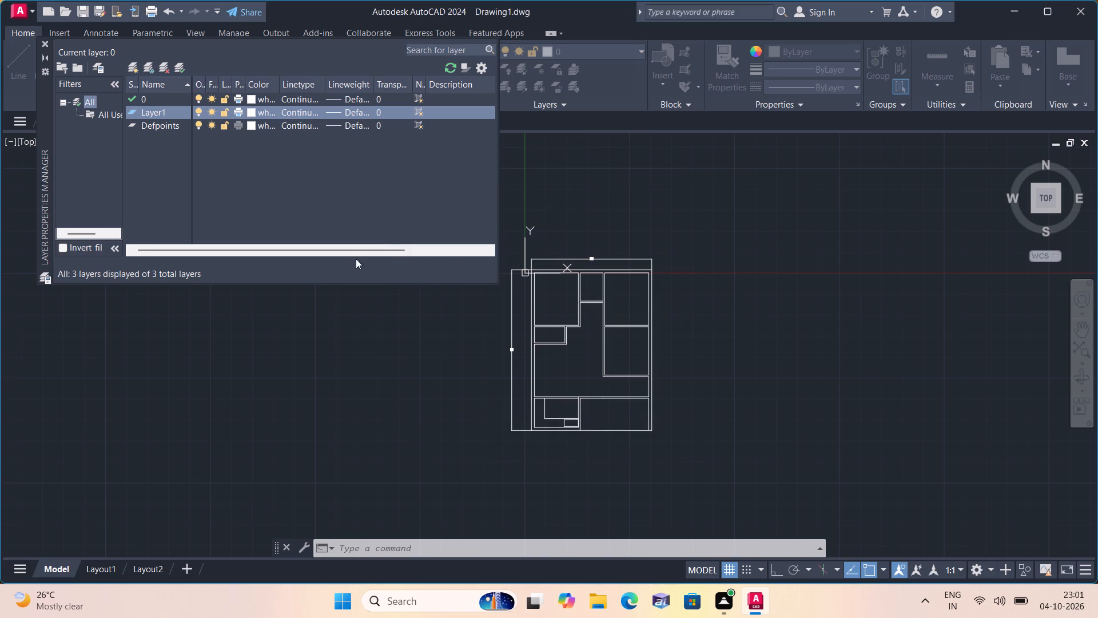
{"action": "left_click", "coordinate": [43, 42]}
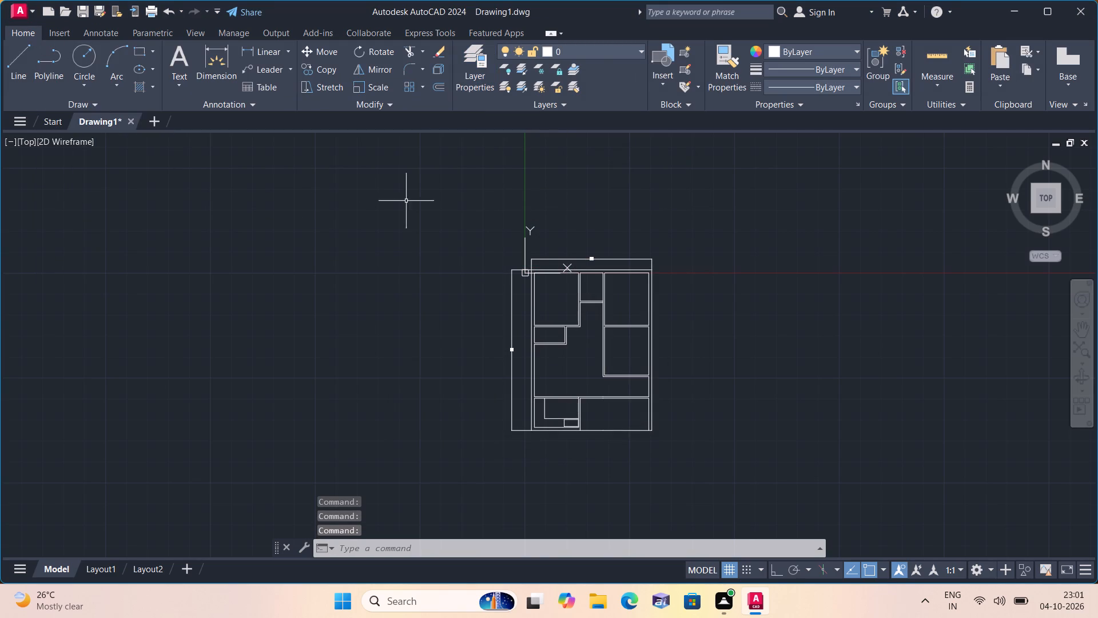
Make the new dark blue layer, Layer1, the current layer.
{"action": "left_click", "coordinate": [604, 51]}
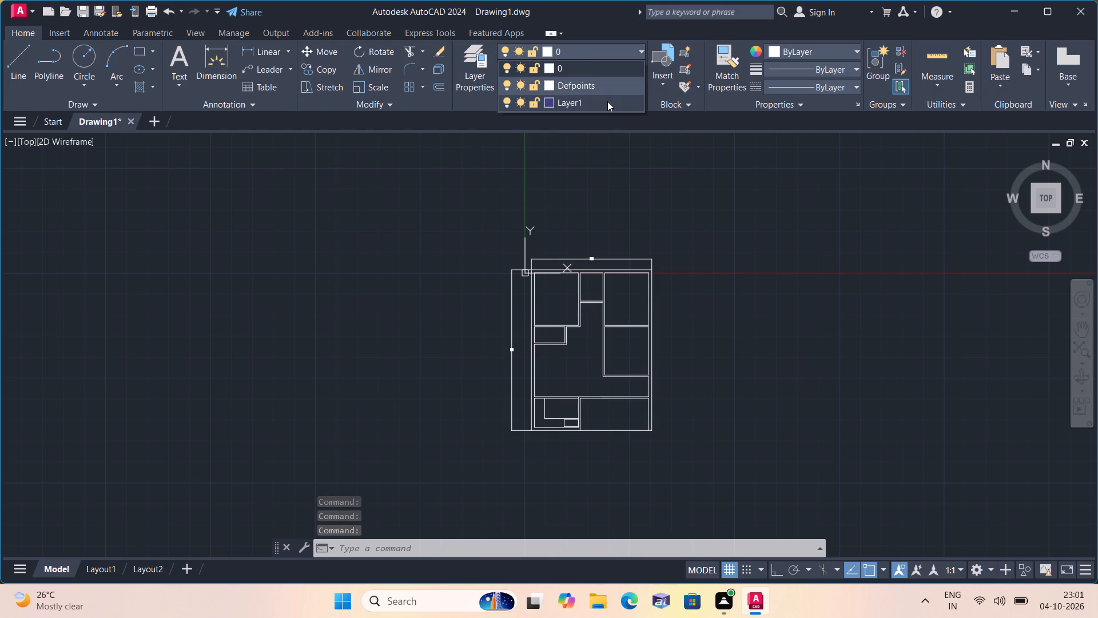
{"action": "left_click", "coordinate": [607, 101]}
With ortho on, draw a closed 5' wide by 9" high rectangle from lines in the empty space right of the floor plan.
{"action": "middle_click_drag", "start_coordinate": [600, 219], "coordinate": [502, 256]}
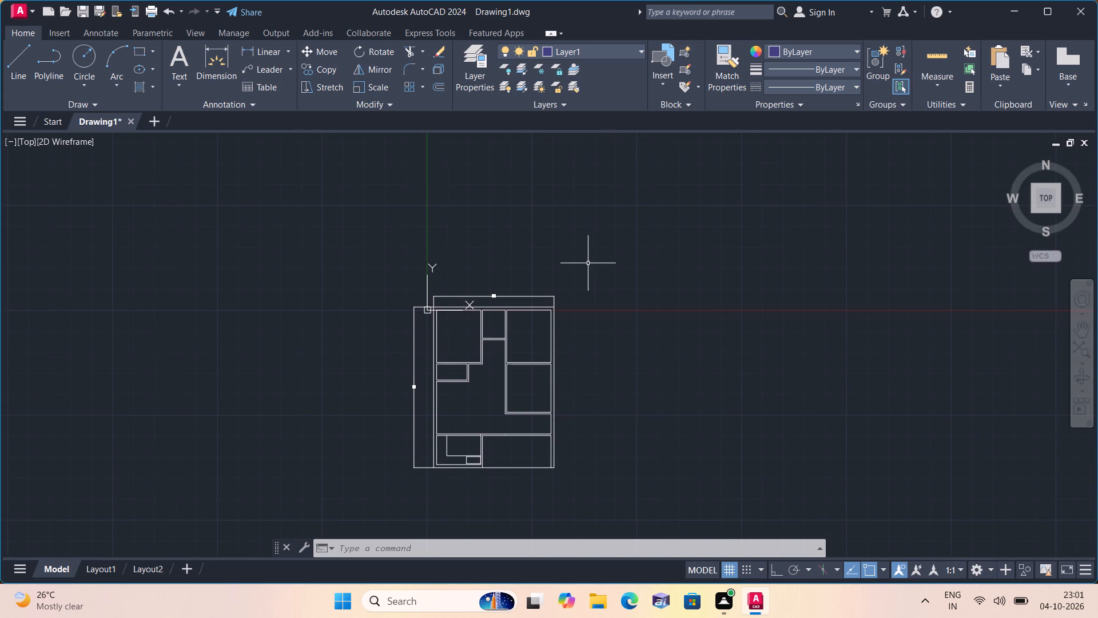
{"action": "key", "text": "F8"}
{"action": "type", "text": "l"}
{"action": "key", "text": "space"}
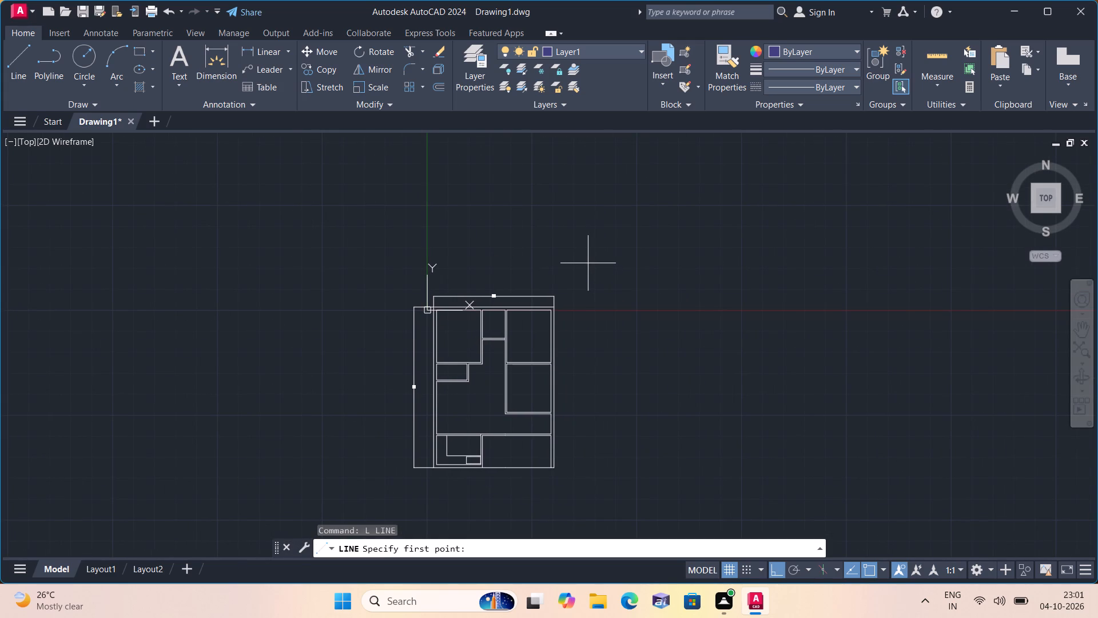
{"action": "left_click", "coordinate": [588, 263]}
{"action": "left_click", "coordinate": [701, 367]}
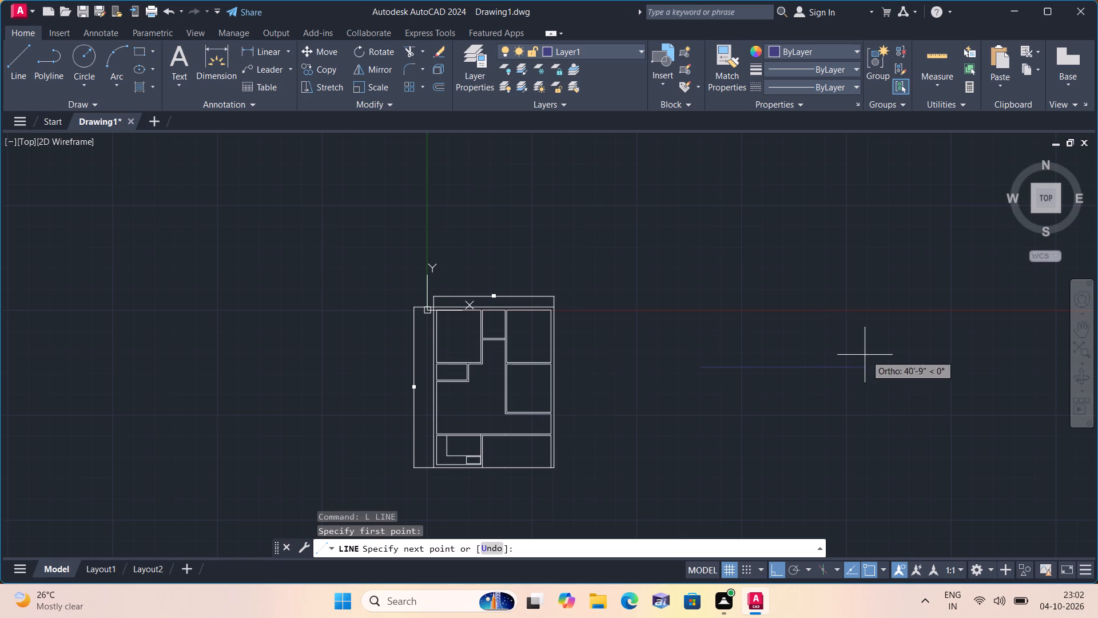
{"action": "type", "text": "5'"}
{"action": "key", "text": "space"}
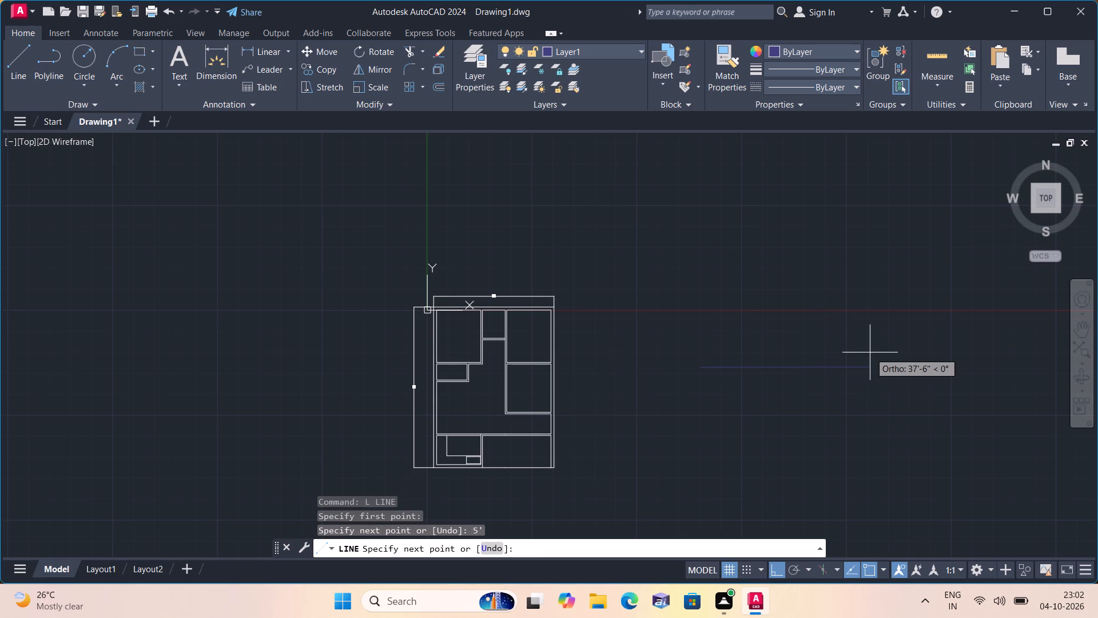
{"action": "type", "text": "9\""}
{"action": "key", "text": "space"}
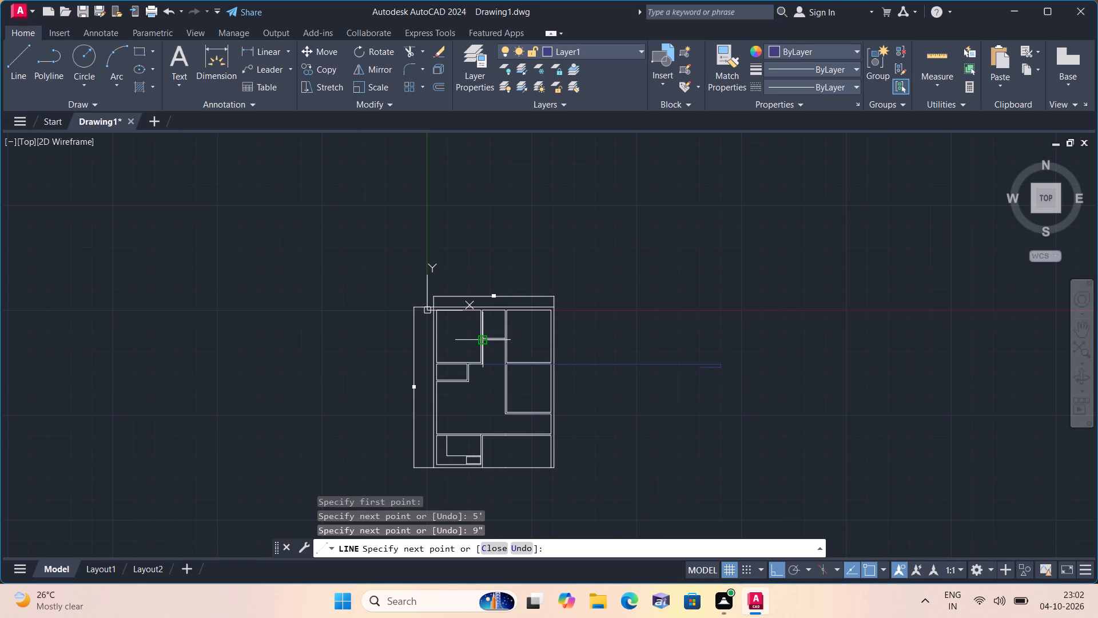
{"action": "type", "text": "5'"}
{"action": "key", "text": "space"}
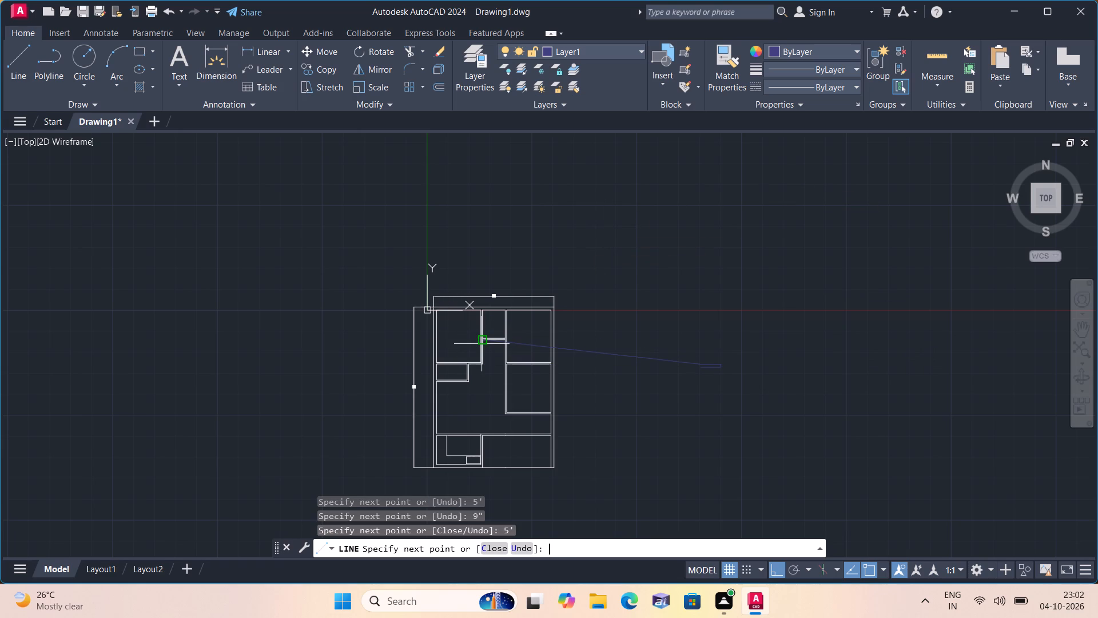
{"action": "scroll", "coordinate": [718, 369], "scroll_direction": "up", "scroll_amount": 4}
{"action": "scroll", "coordinate": [619, 370], "scroll_direction": "up", "scroll_amount": 3}
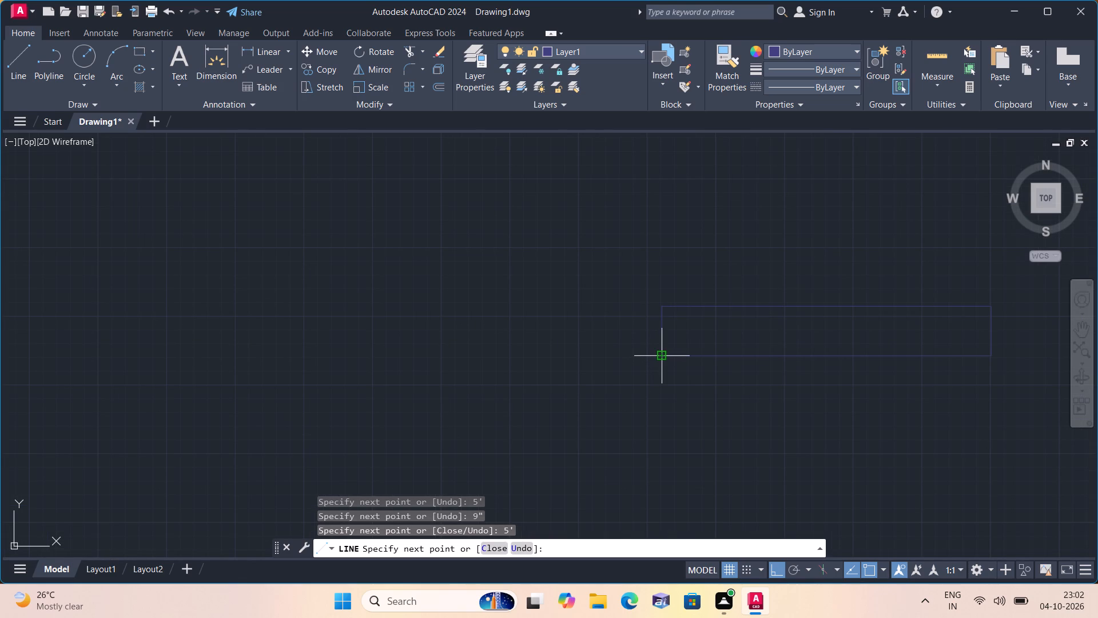
{"action": "left_click", "coordinate": [665, 356]}
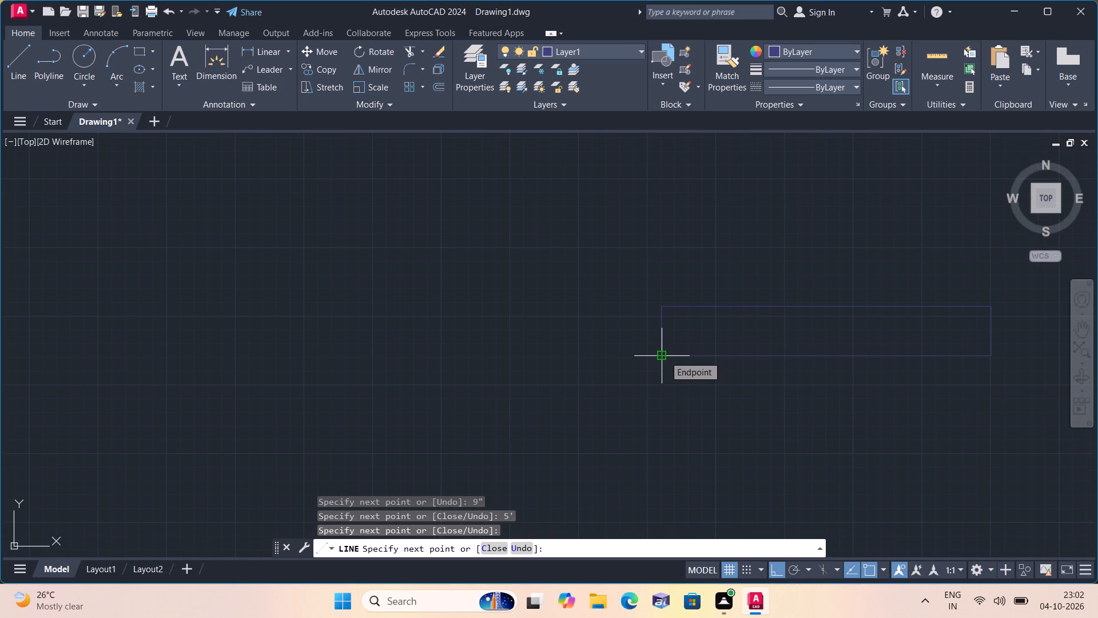
{"action": "key", "text": "space"}
Draw a horizontal centre line across the 5' by 9" rectangle between the midpoints of its short sides.
{"action": "middle_click_drag", "start_coordinate": [698, 386], "coordinate": [637, 382]}
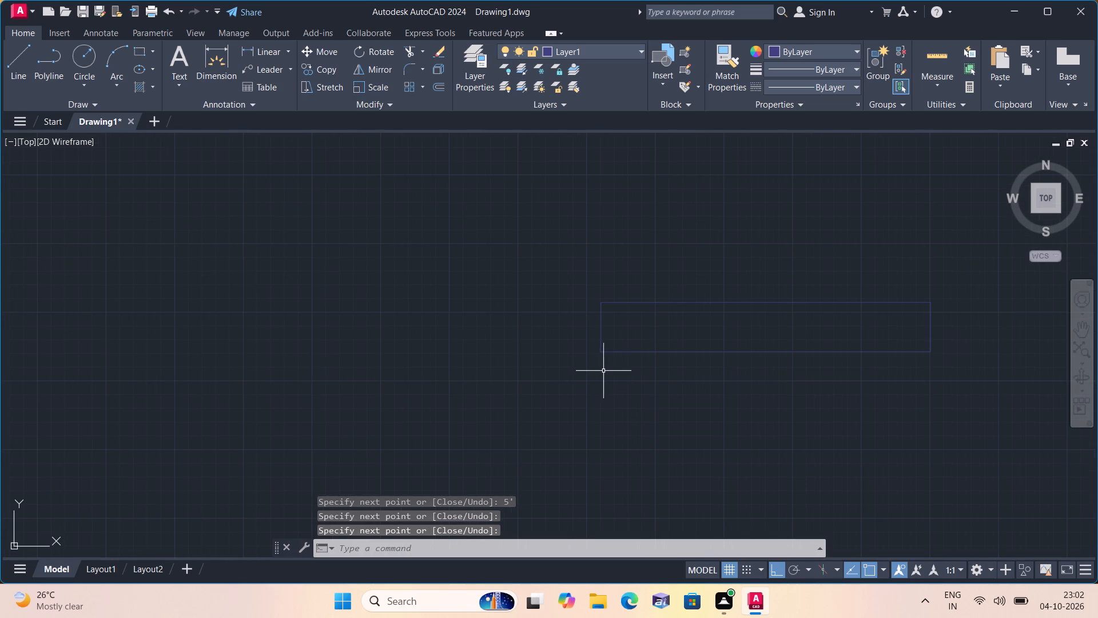
{"action": "key", "text": "space"}
{"action": "left_click", "coordinate": [604, 326]}
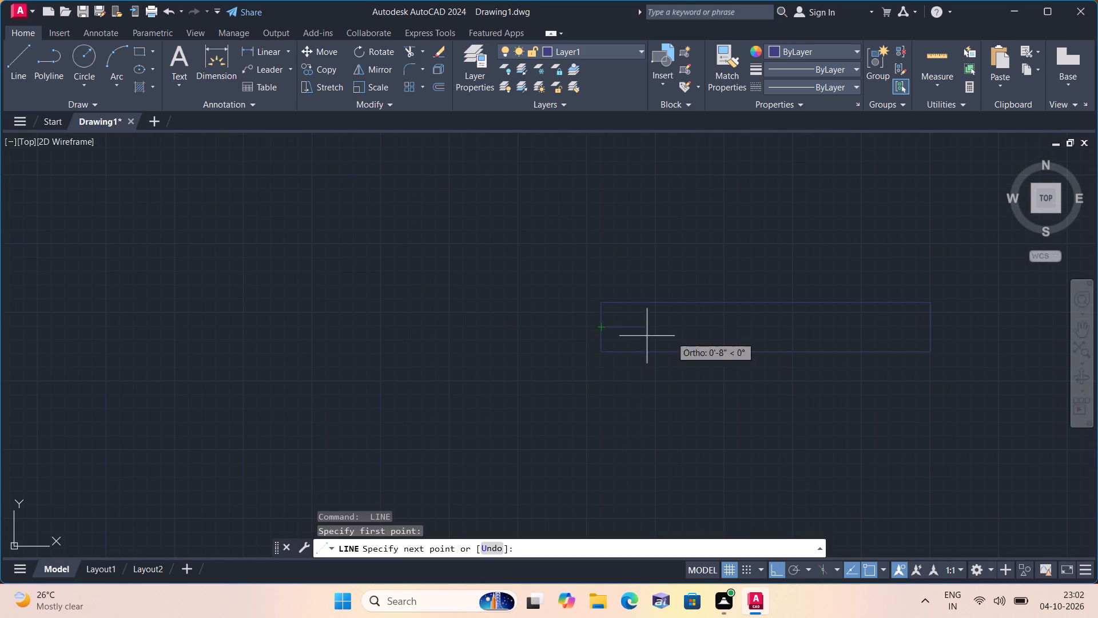
{"action": "left_click", "coordinate": [933, 327]}
{"action": "key", "text": "space"}
Draw a closed 2' wide by 9" high rectangle from lines between the floor plan and the 5' by 9" rectangle.
{"action": "scroll", "coordinate": [929, 392], "scroll_direction": "down", "scroll_amount": 1}
{"action": "middle_click_drag", "start_coordinate": [933, 399], "coordinate": [936, 405]}
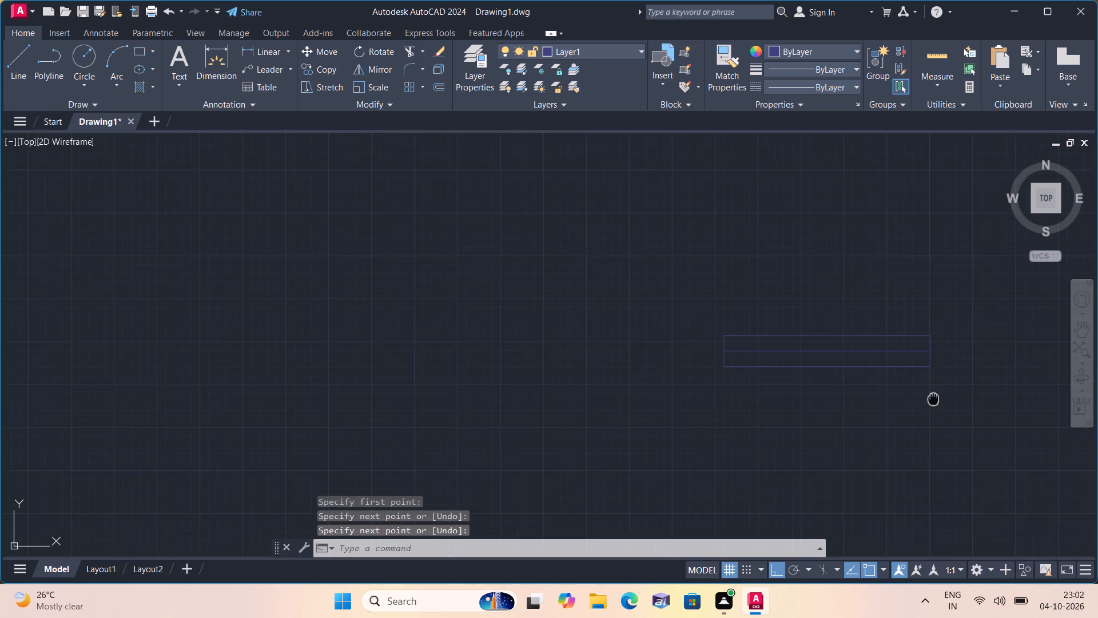
{"action": "middle_click_drag", "start_coordinate": [936, 405], "coordinate": [796, 363]}
{"action": "scroll", "coordinate": [937, 407], "scroll_direction": "down", "scroll_amount": 2}
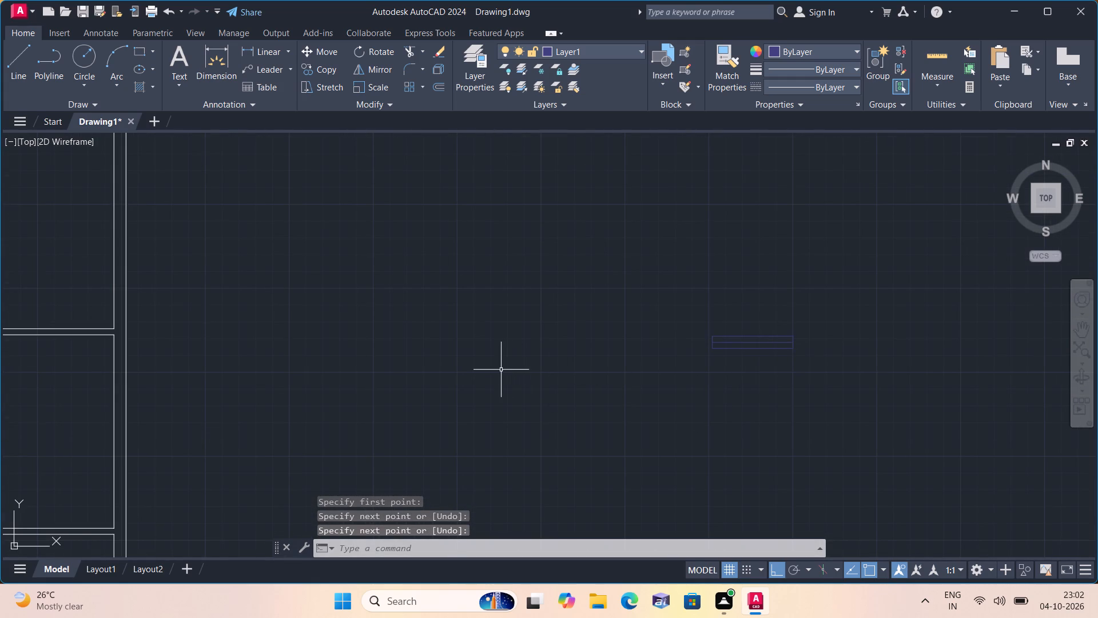
{"action": "key", "text": "space"}
{"action": "left_click", "coordinate": [500, 370]}
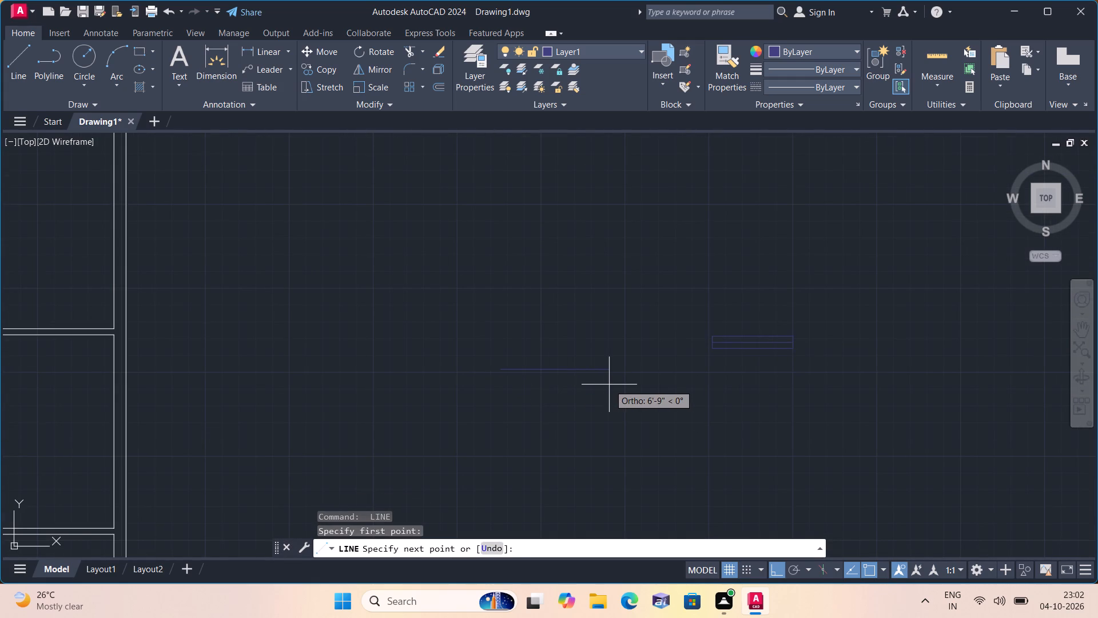
{"action": "type", "text": "2'"}
{"action": "key", "text": "space"}
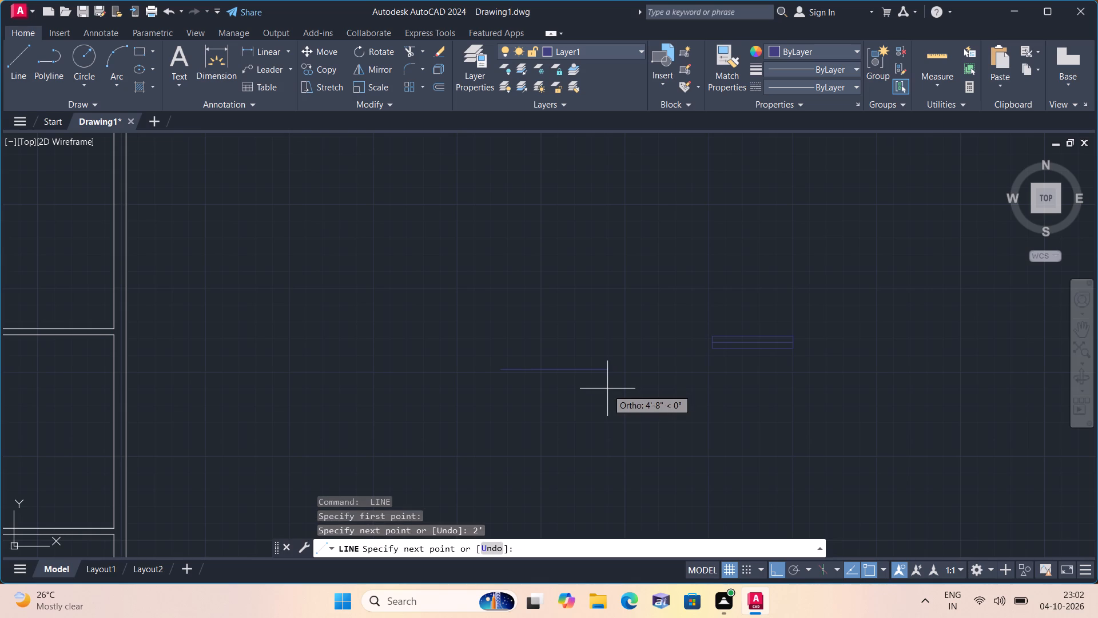
{"action": "type", "text": "9\""}
{"action": "key", "text": "space"}
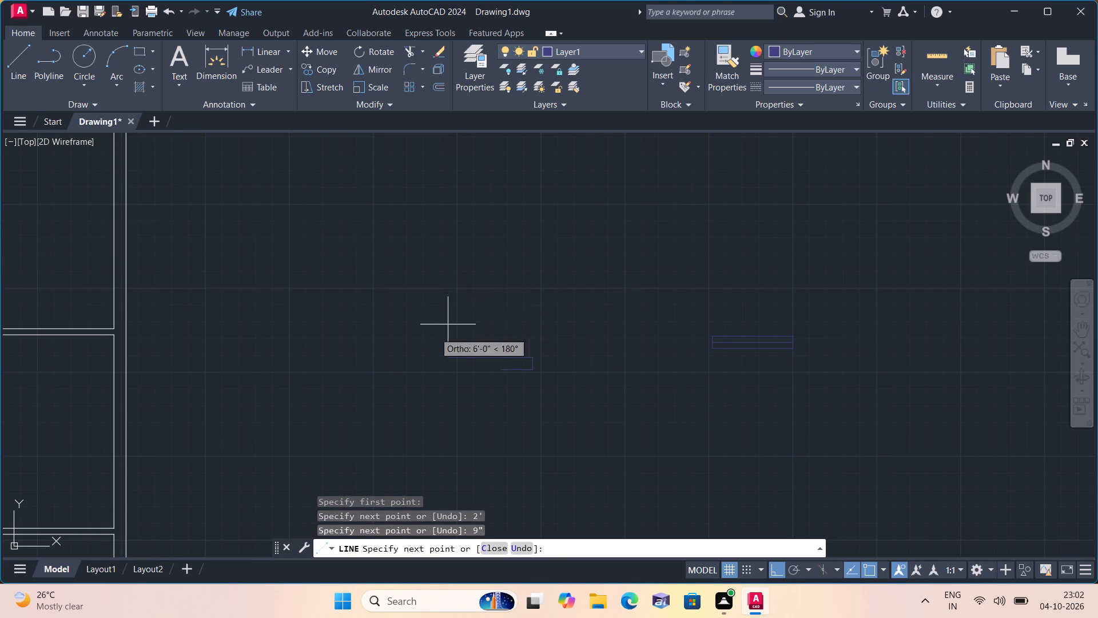
{"action": "type", "text": "2'"}
{"action": "key", "text": "space"}
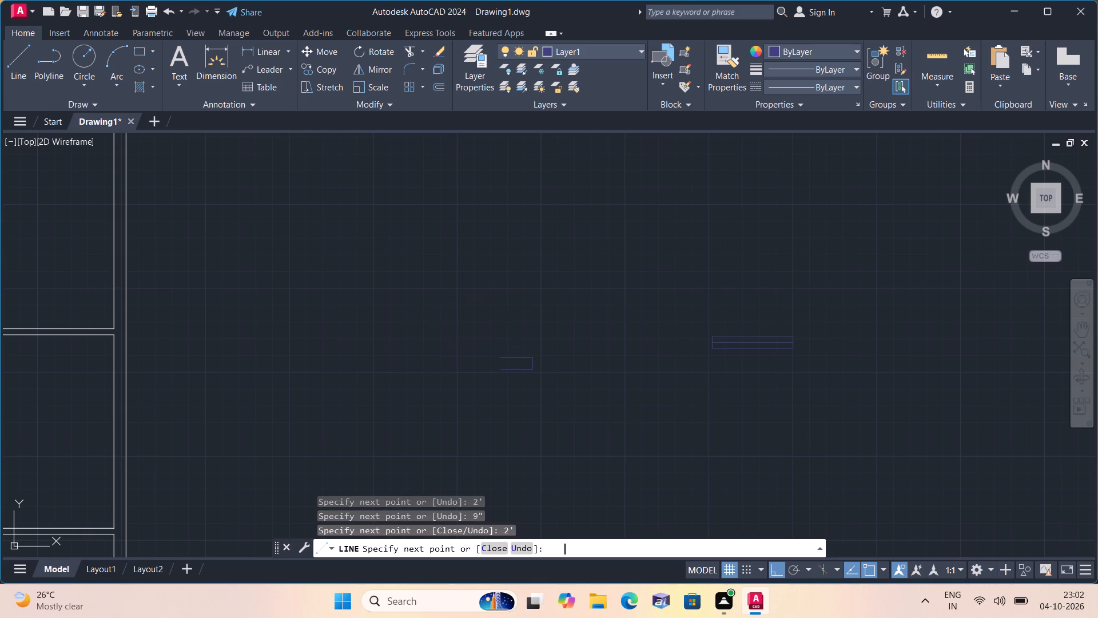
{"action": "scroll", "coordinate": [497, 369], "scroll_direction": "up", "scroll_amount": 2}
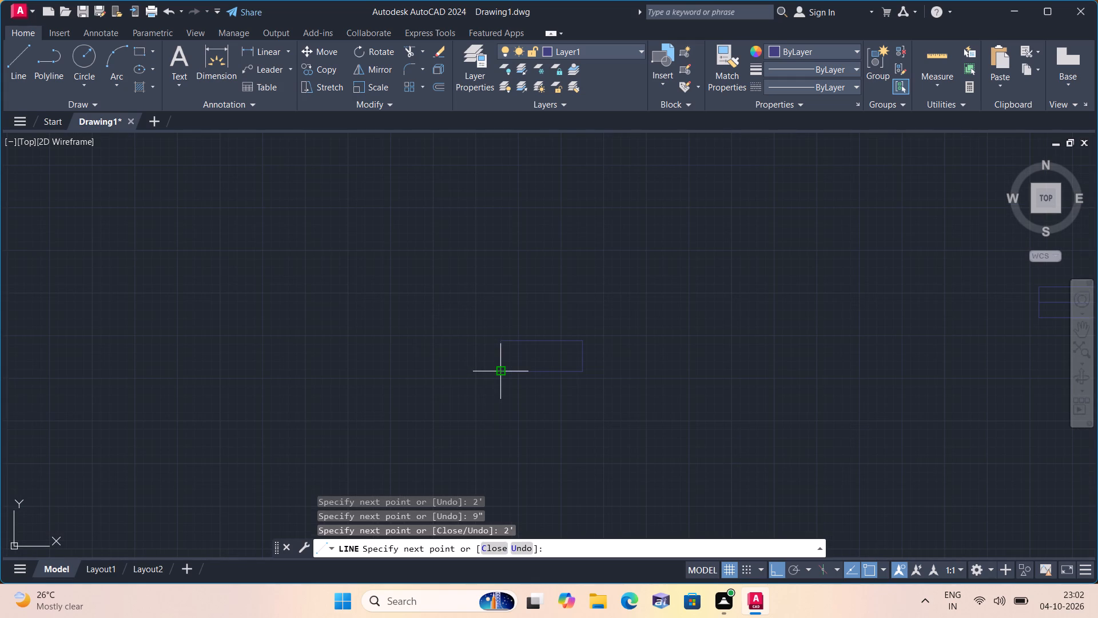
{"action": "left_click", "coordinate": [502, 378]}
{"action": "key", "text": "space"}
Draw a horizontal centre line across the 2' by 9" rectangle between the midpoints of its short sides.
{"action": "scroll", "coordinate": [499, 358], "scroll_direction": "up", "scroll_amount": 1}
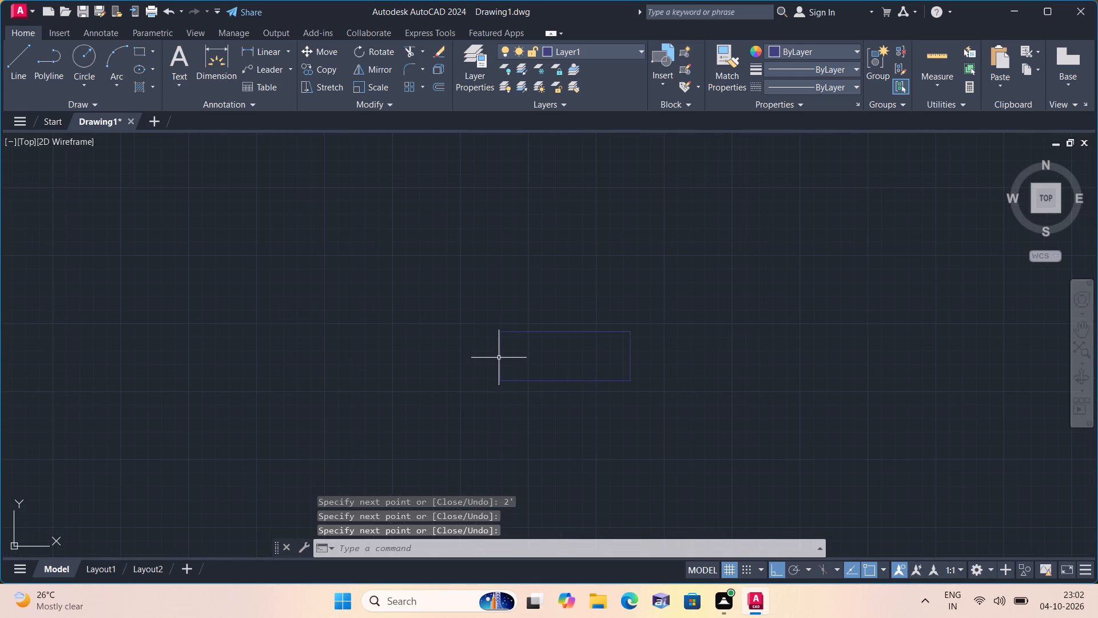
{"action": "key", "text": "space"}
{"action": "left_click", "coordinate": [499, 358]}
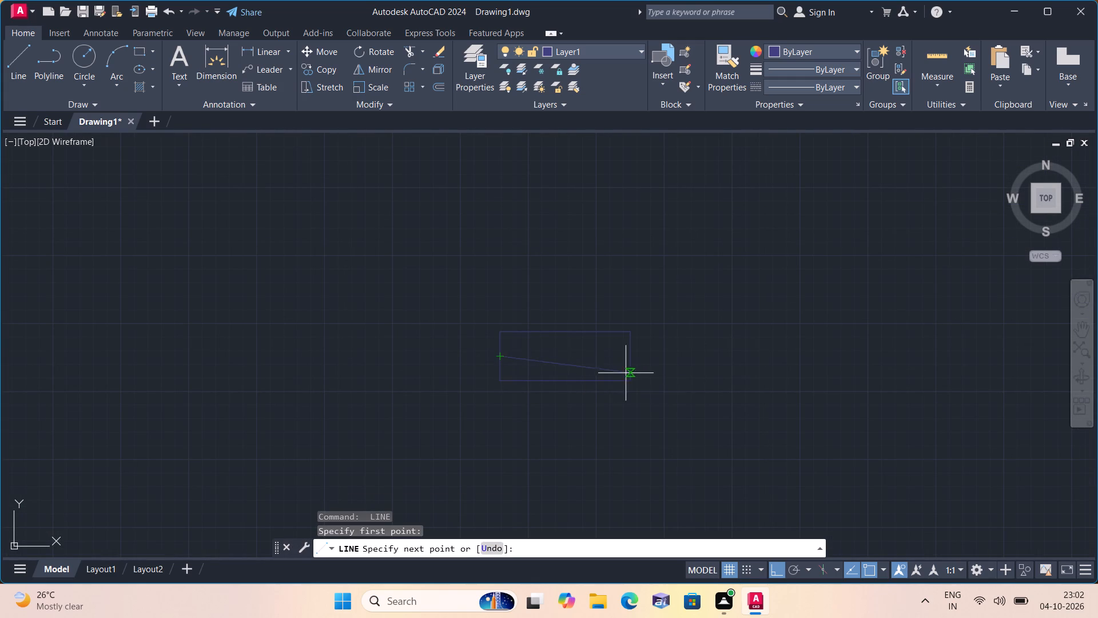
{"action": "left_click", "coordinate": [627, 359]}
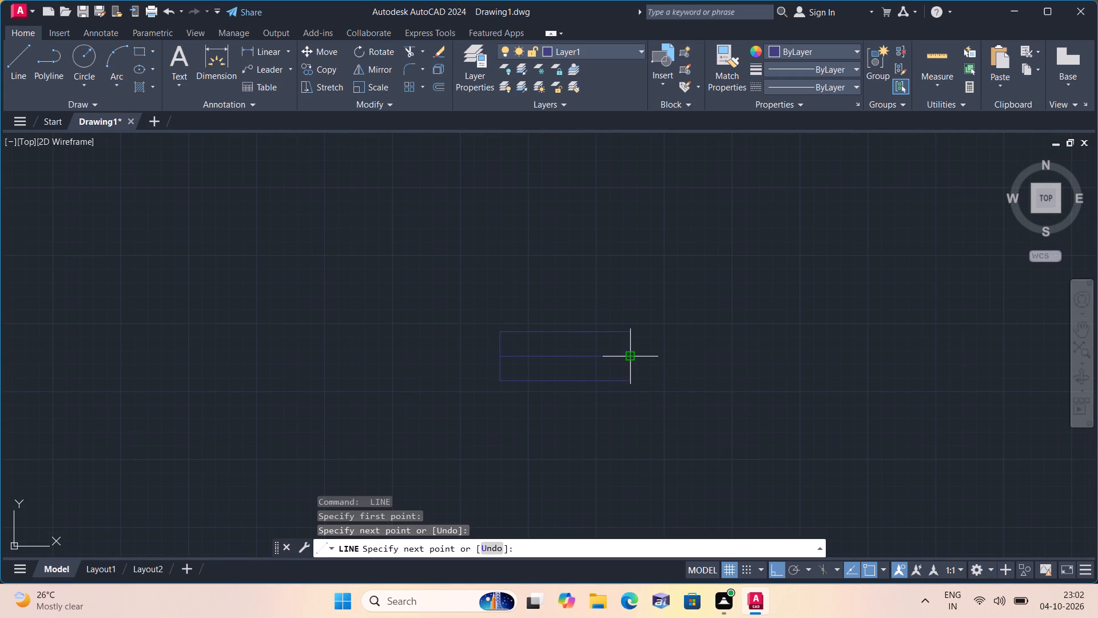
{"action": "key", "text": "space"}
Draw a closed upright rectangle 9" wide by 5' high from lines, below the 2' by 9" rectangle.
{"action": "scroll", "coordinate": [627, 366], "scroll_direction": "down", "scroll_amount": 1}
{"action": "middle_click_drag", "start_coordinate": [619, 409], "coordinate": [585, 326]}
{"action": "scroll", "coordinate": [607, 402], "scroll_direction": "down", "scroll_amount": 1}
{"action": "key", "text": "space"}
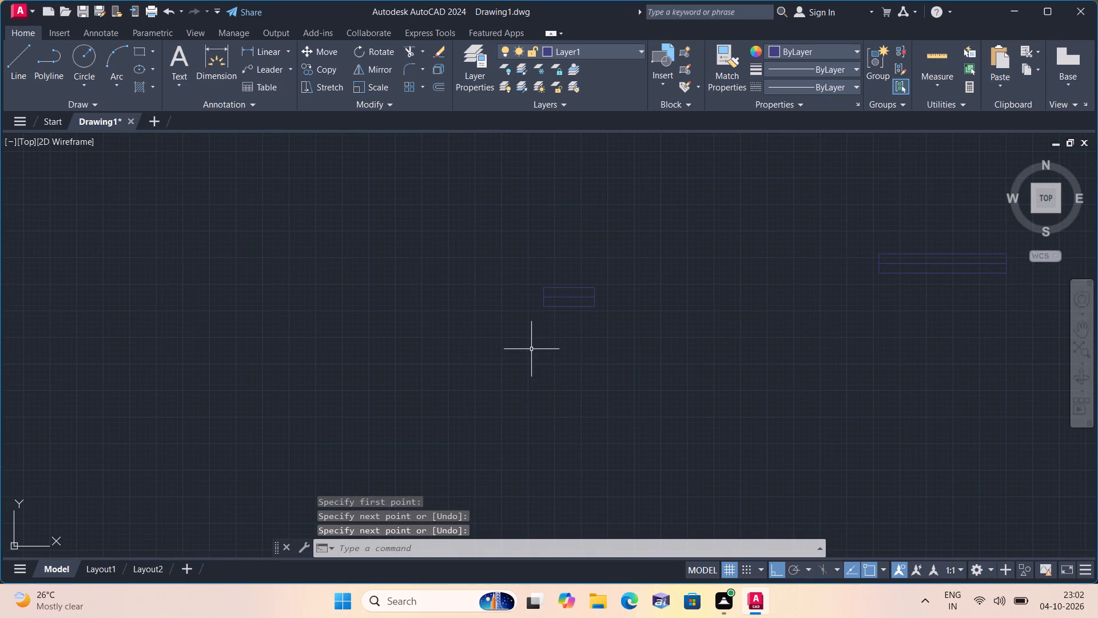
{"action": "left_click", "coordinate": [505, 339]}
{"action": "type", "text": "5'"}
{"action": "key", "text": "space"}
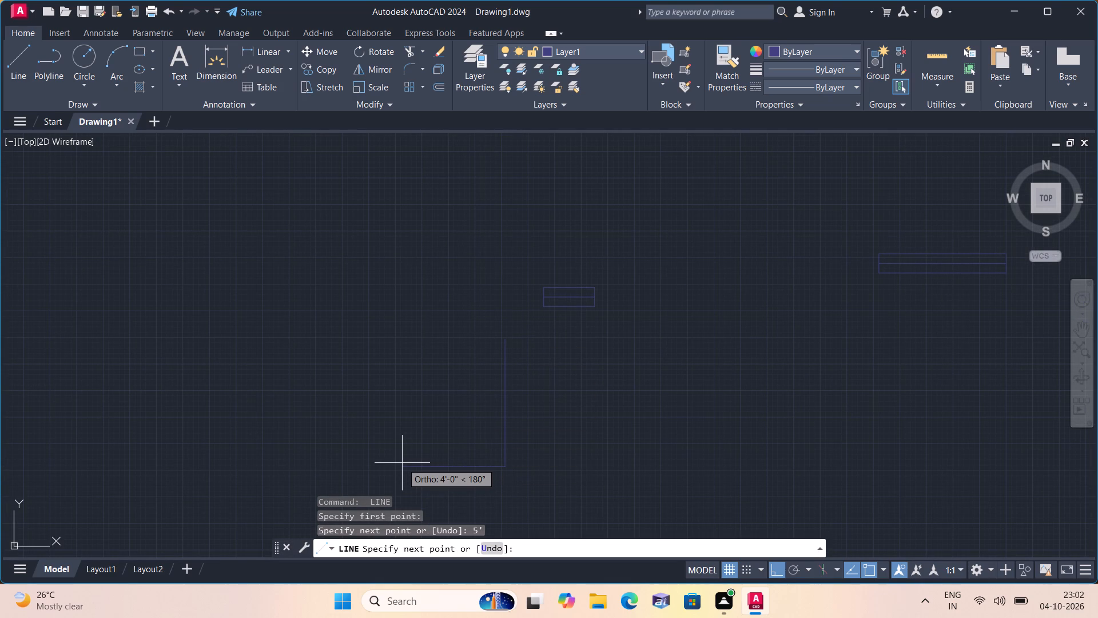
{"action": "type", "text": "9\""}
{"action": "key", "text": "space"}
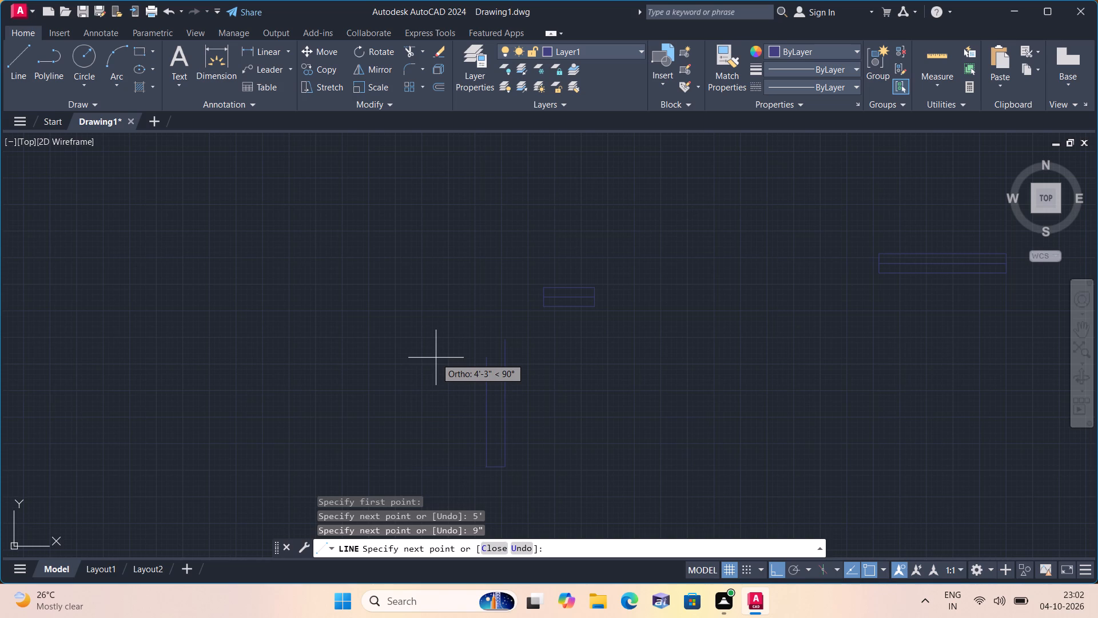
{"action": "type", "text": "5'"}
{"action": "key", "text": "space"}
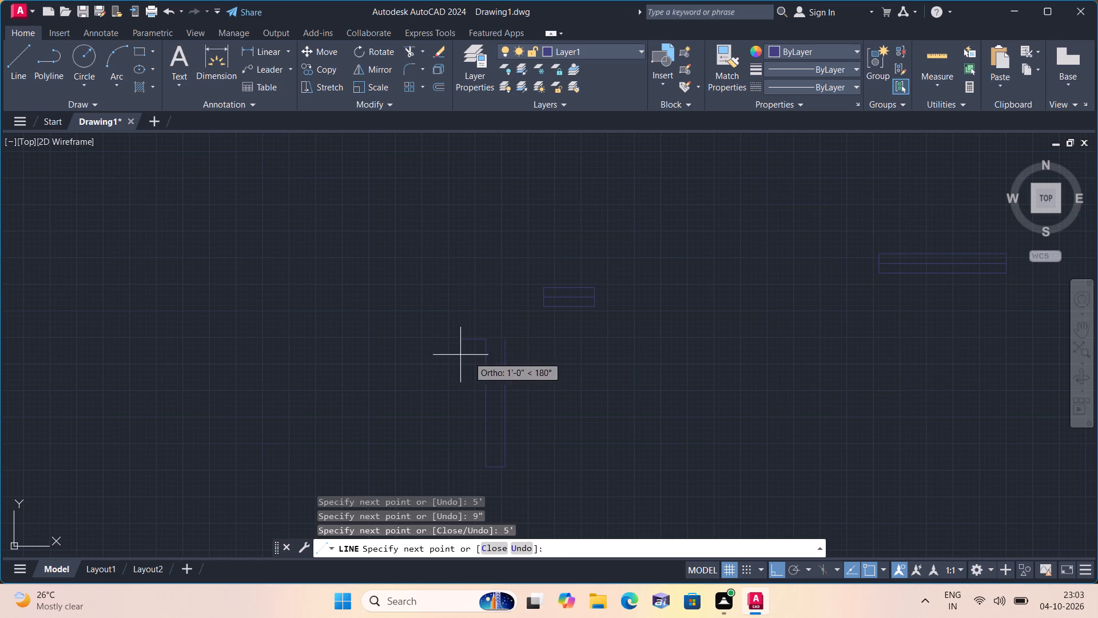
{"action": "left_click", "coordinate": [509, 338]}
{"action": "key", "text": "space"}
Draw a vertical centre line through the upright 9" by 5' rectangle between the midpoints of its short sides.
{"action": "scroll", "coordinate": [482, 340], "scroll_direction": "up", "scroll_amount": 3}
{"action": "key", "text": "space"}
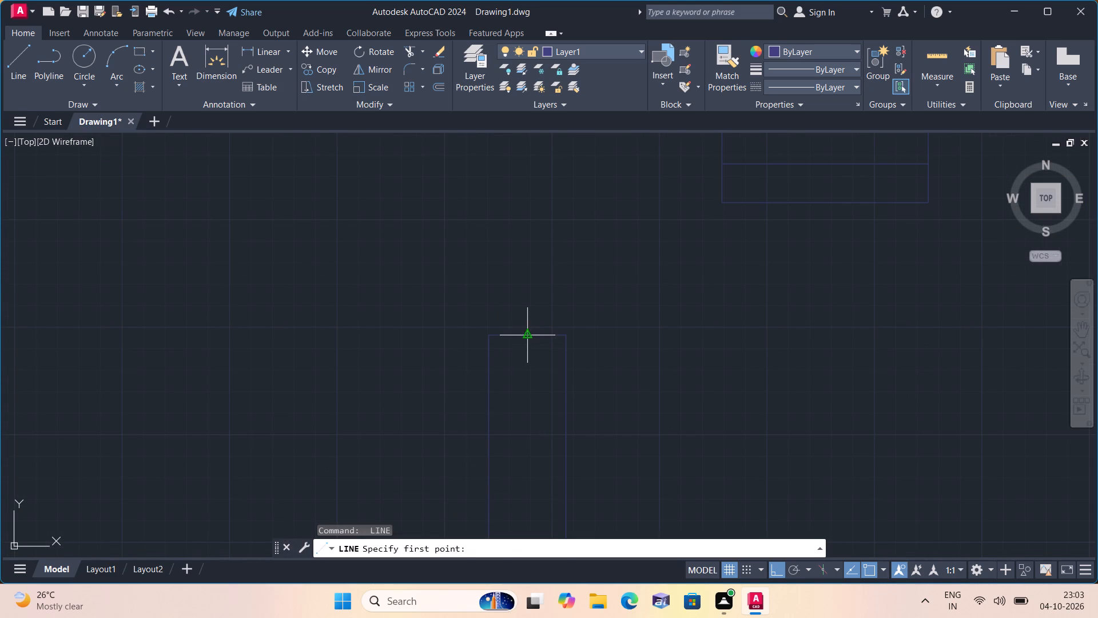
{"action": "left_click", "coordinate": [524, 335]}
{"action": "scroll", "coordinate": [512, 370], "scroll_direction": "down", "scroll_amount": 2}
{"action": "middle_click_drag", "start_coordinate": [508, 369], "coordinate": [546, 218]}
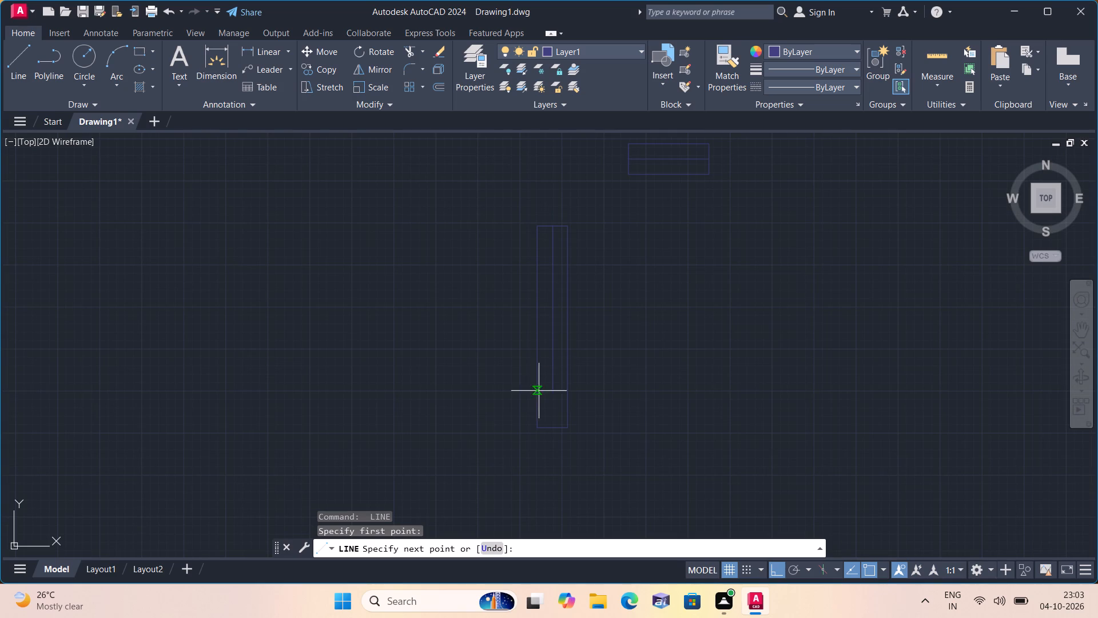
{"action": "left_click", "coordinate": [550, 429]}
{"action": "key", "text": "space"}
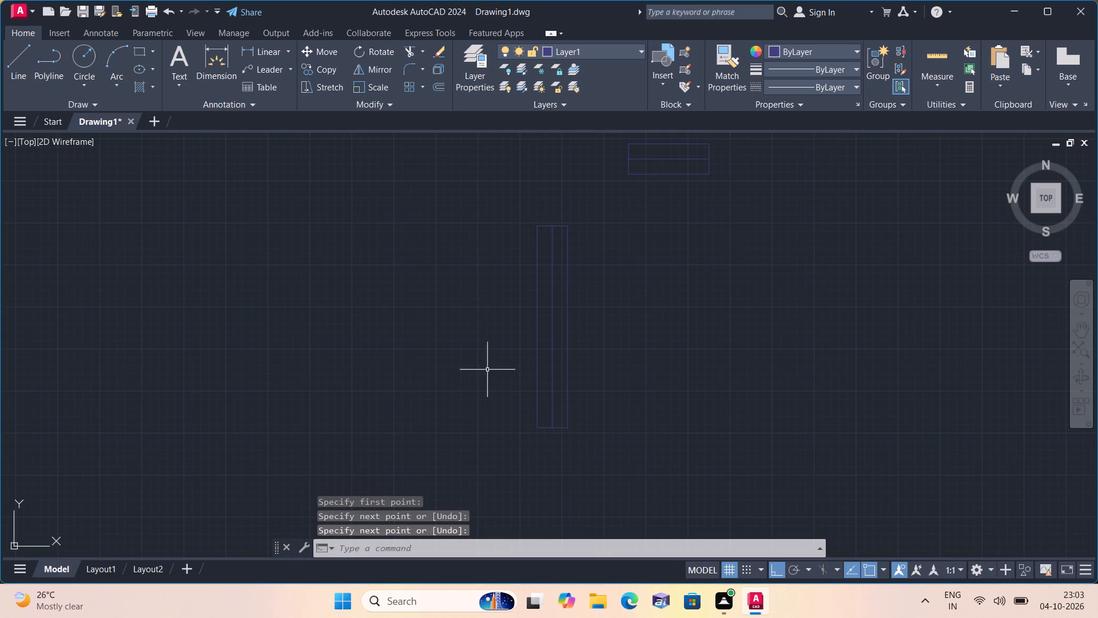
Draw a closed upright rectangle 9" wide by 2' high from lines, between the floor plan and the upright 5' rectangle.
{"action": "key", "text": "space"}
{"action": "left_click", "coordinate": [394, 307]}
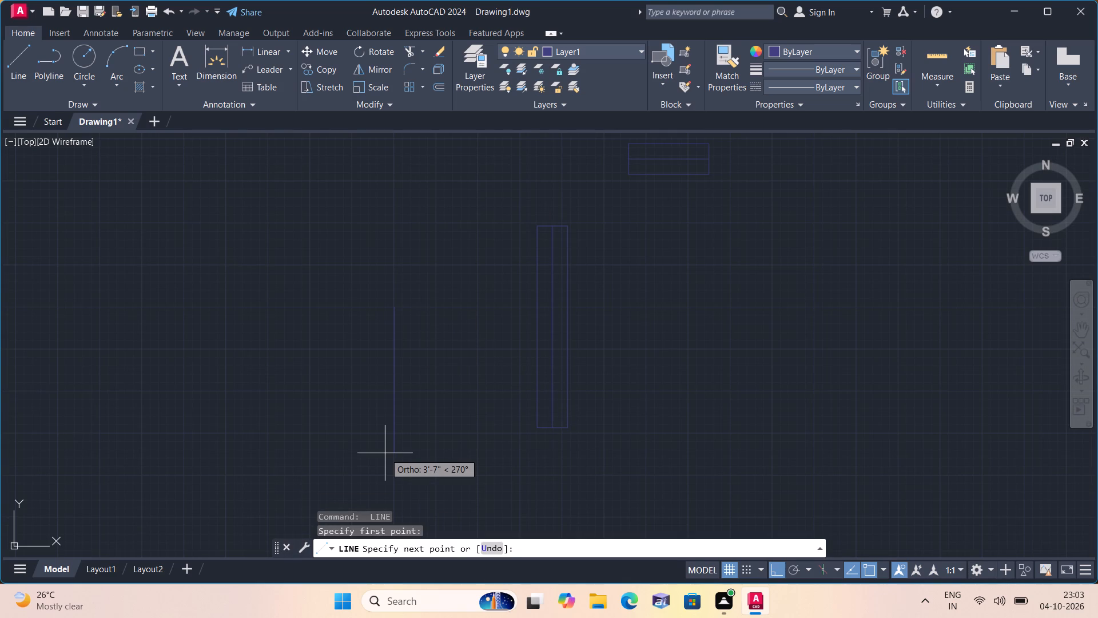
{"action": "type", "text": "2'"}
{"action": "key", "text": "space"}
{"action": "type", "text": "9\""}
{"action": "key", "text": "space"}
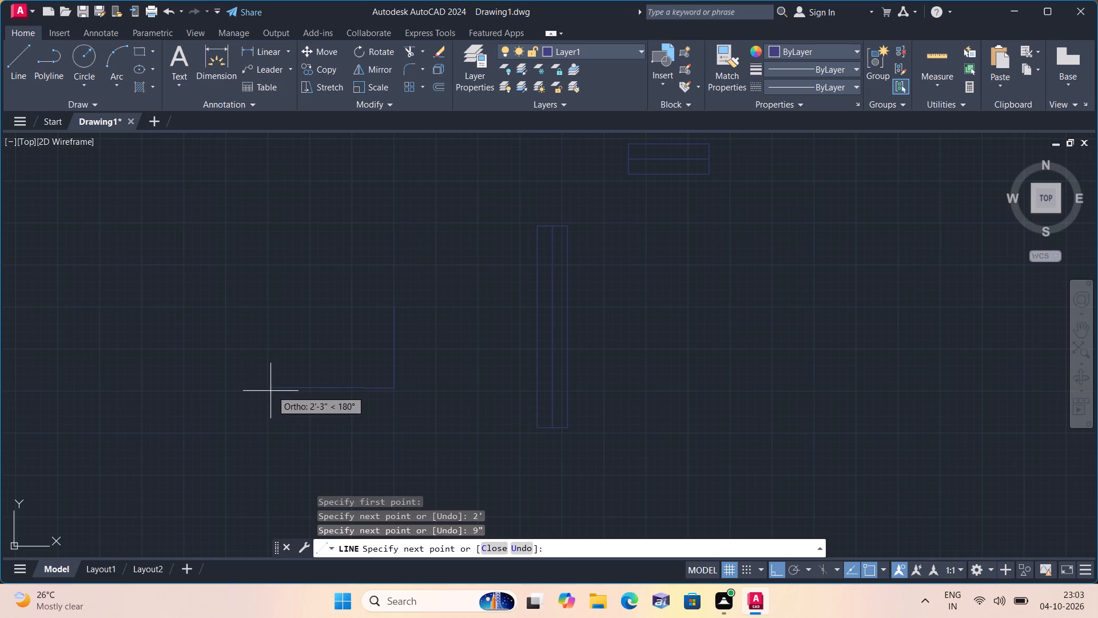
{"action": "type", "text": "2'"}
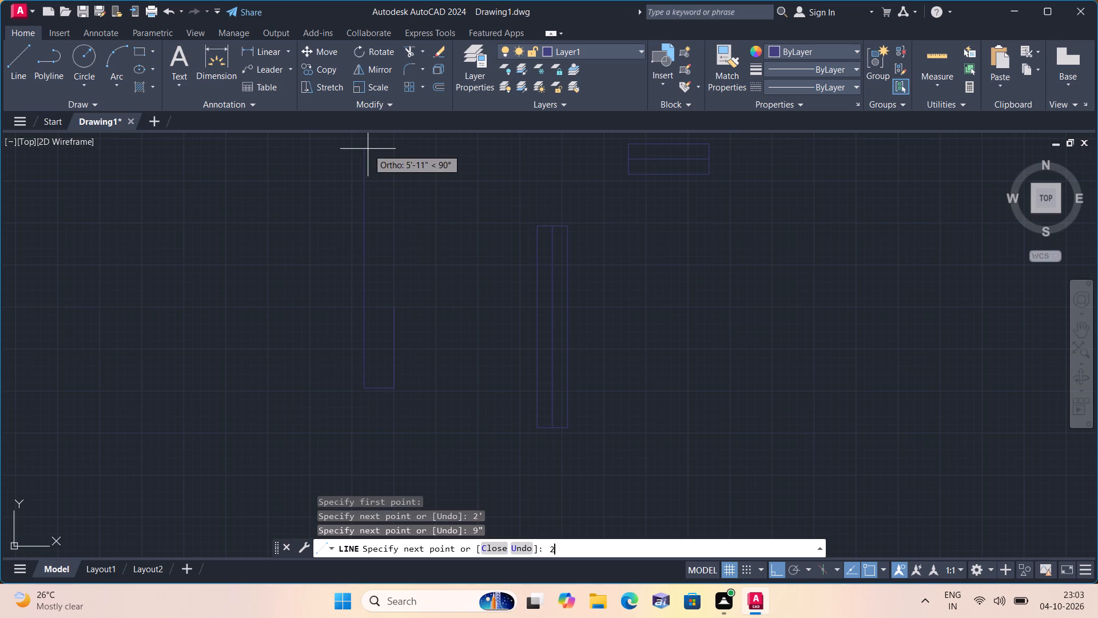
{"action": "key", "text": "space"}
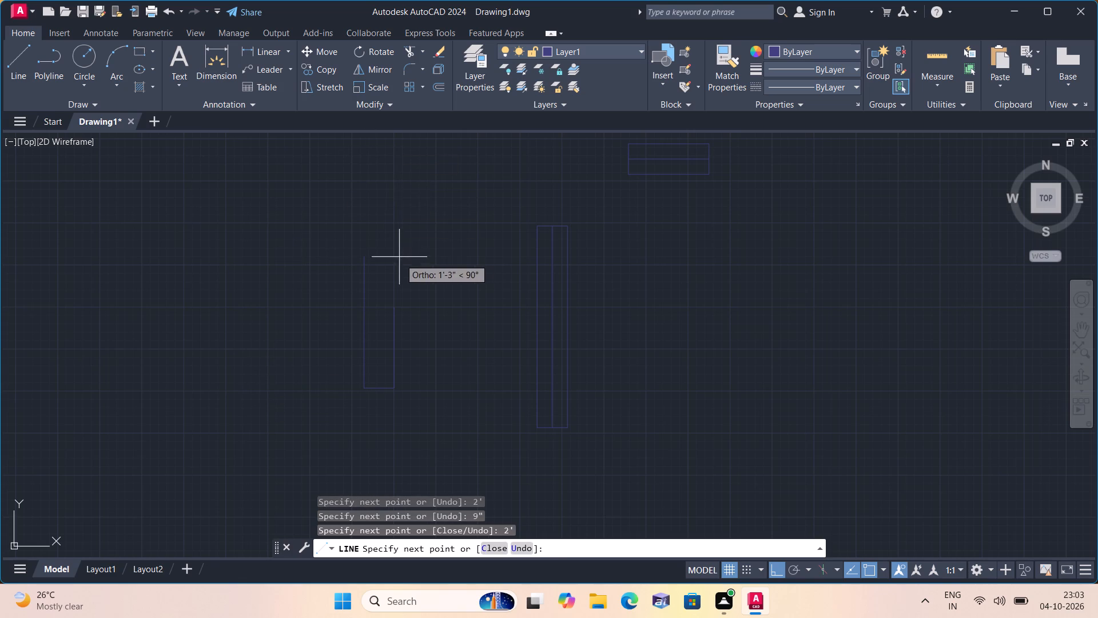
{"action": "type", "text": "9\""}
{"action": "key", "text": "space"}
{"action": "key", "text": "Escape"}
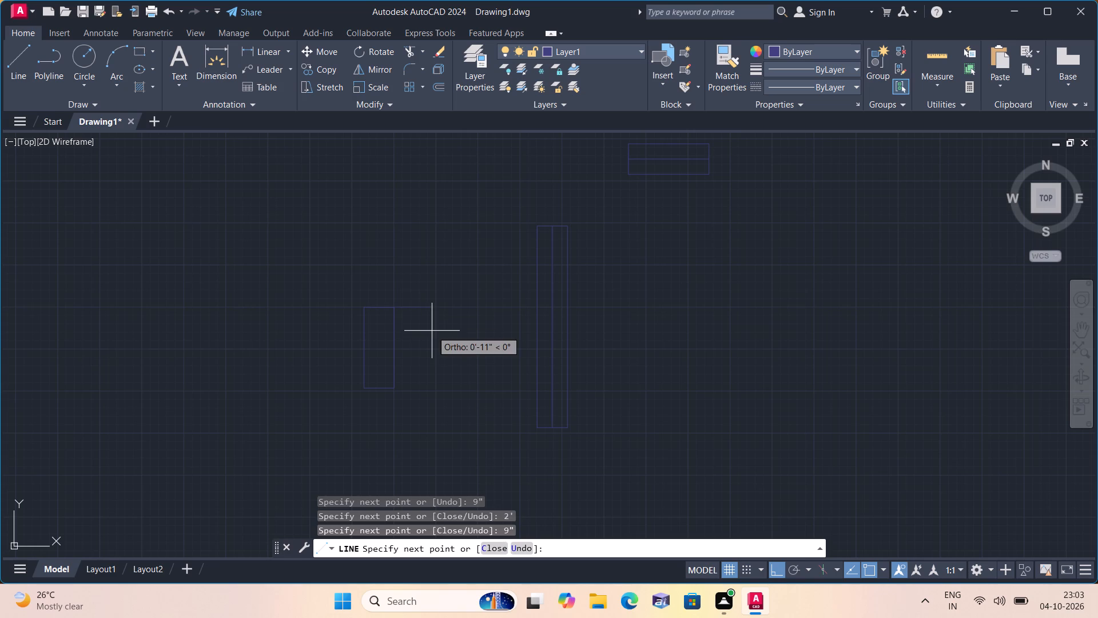
Draw a vertical centre line through the upright 9" by 2' rectangle between the midpoints of its short sides.
{"action": "key", "text": "space"}
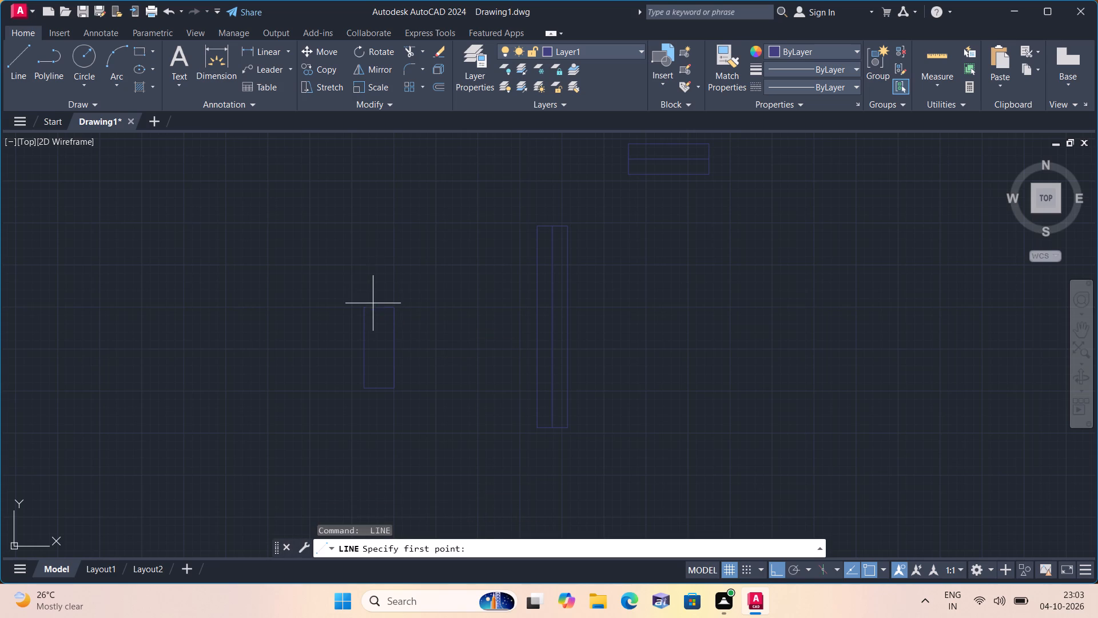
{"action": "left_click", "coordinate": [382, 309]}
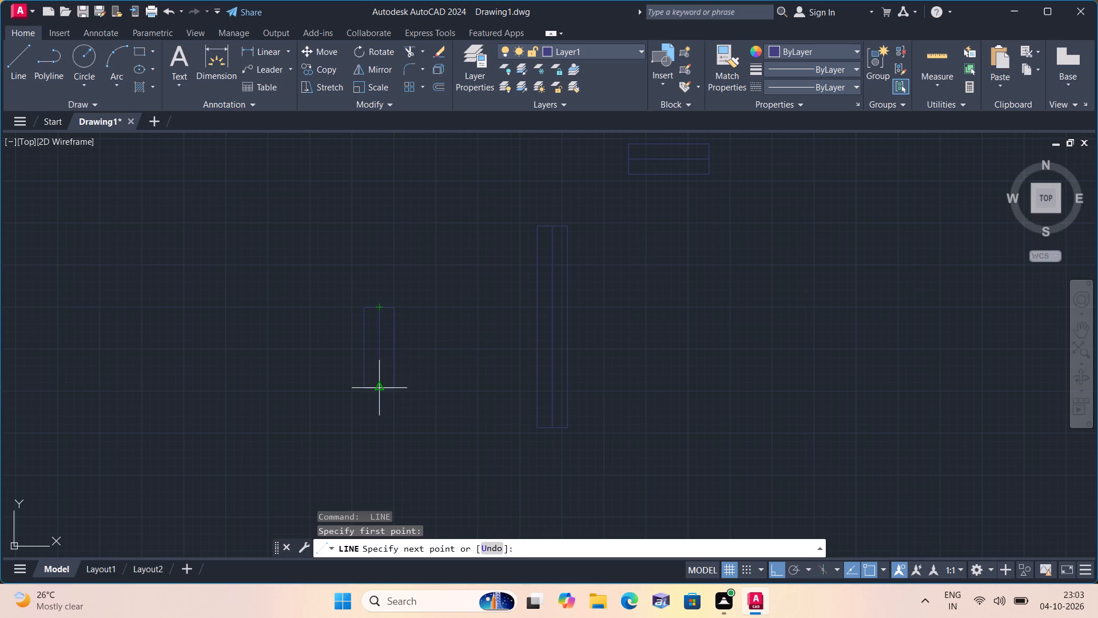
{"action": "left_click", "coordinate": [379, 388]}
{"action": "key", "text": "space"}
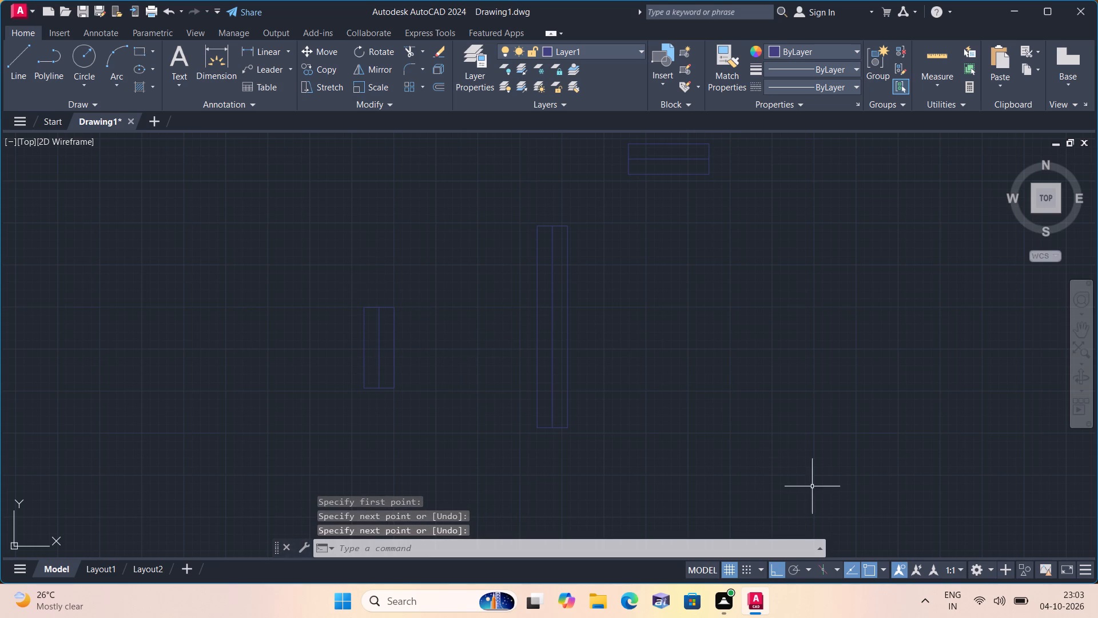
Turn ortho mode off.
{"action": "left_click", "coordinate": [773, 564]}
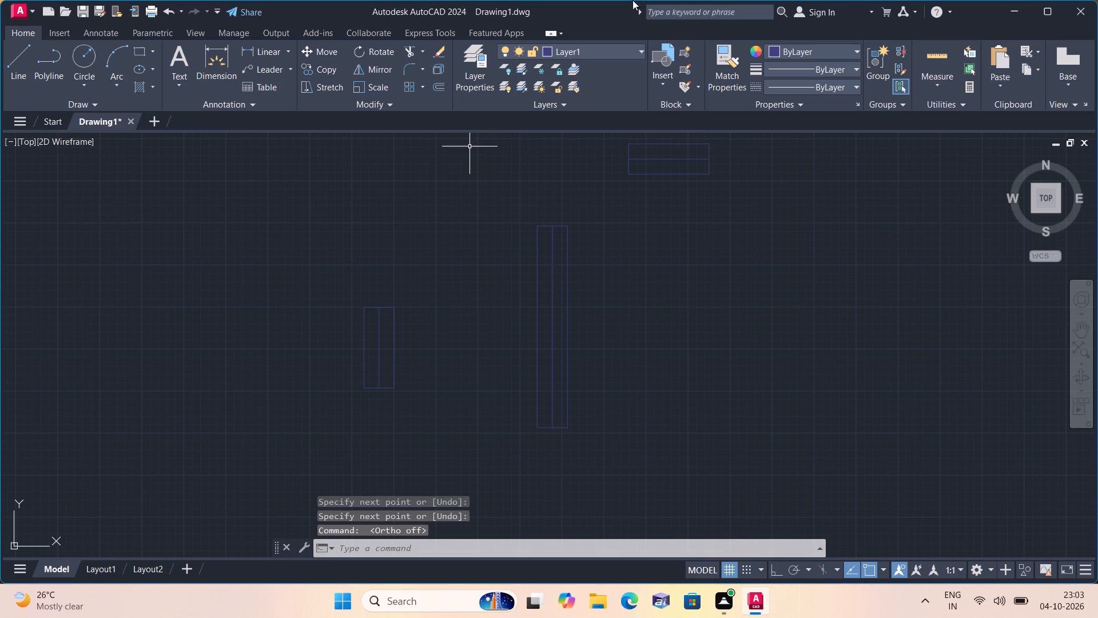
Open the recent drawing beds_plan.dwg.
{"action": "scroll", "coordinate": [852, 181], "scroll_direction": "down", "scroll_amount": 1}
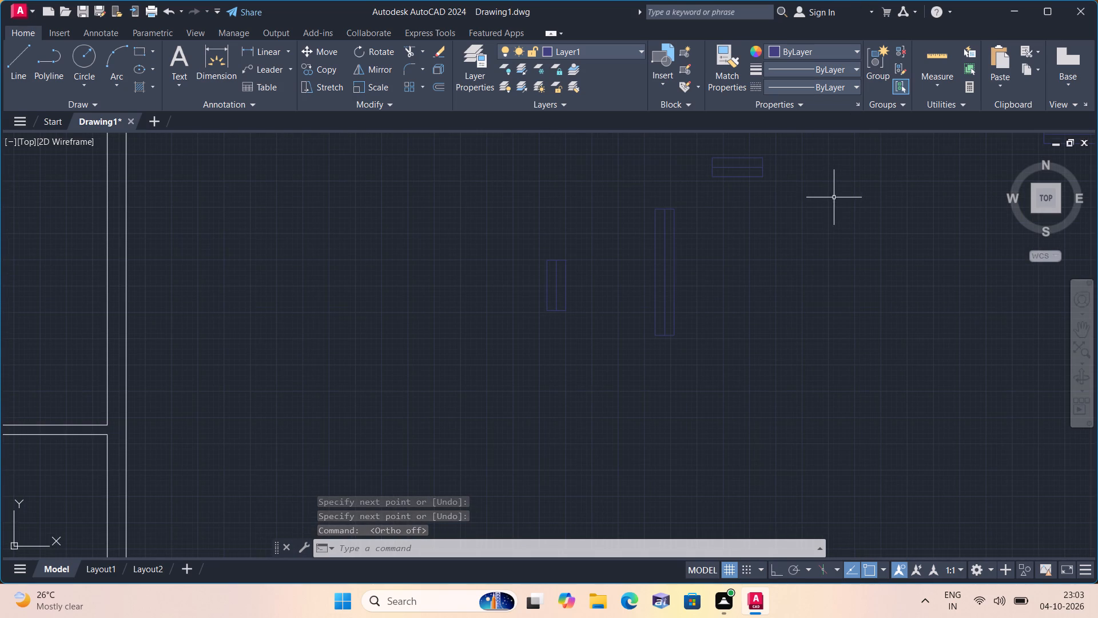
{"action": "scroll", "coordinate": [828, 184], "scroll_direction": "down", "scroll_amount": 1}
{"action": "scroll", "coordinate": [907, 57], "scroll_direction": "down", "scroll_amount": 1}
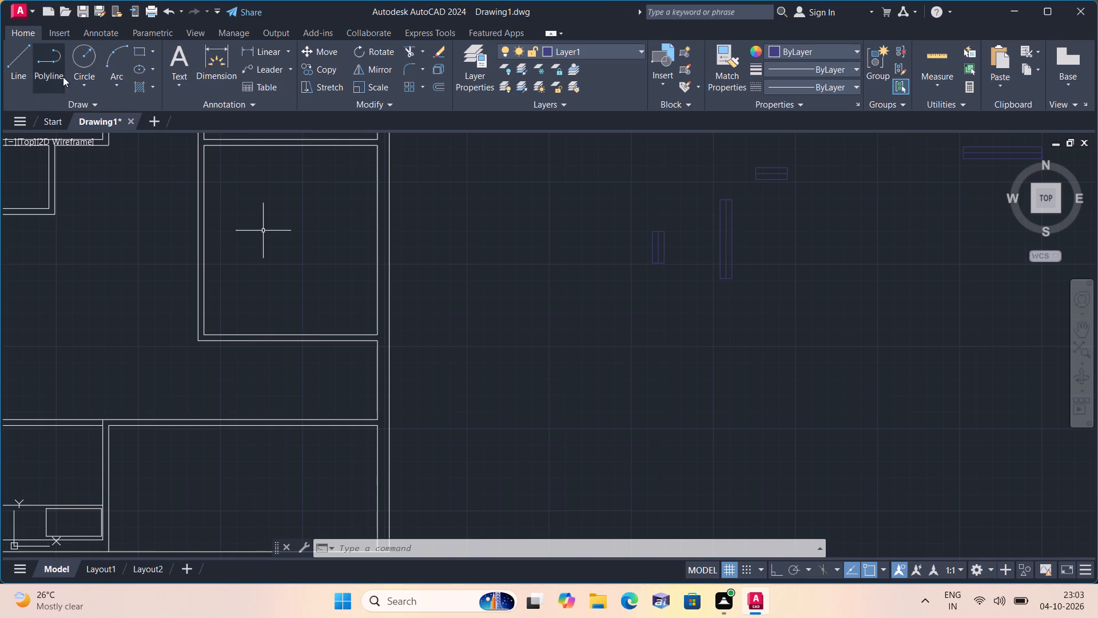
{"action": "left_click", "coordinate": [23, 10]}
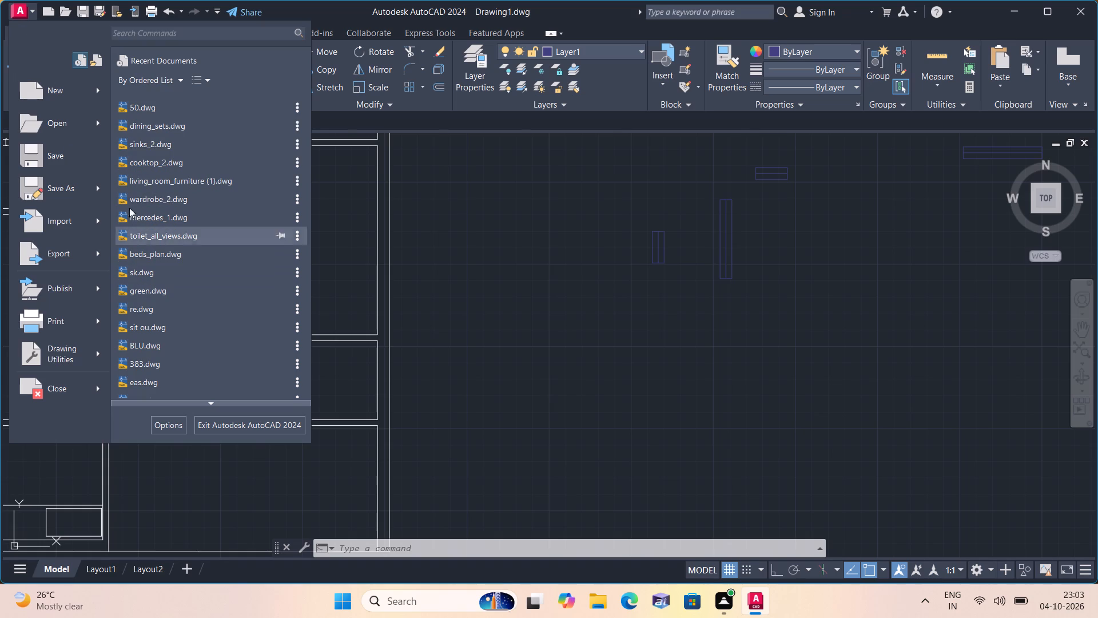
{"action": "scroll", "coordinate": [136, 130], "scroll_direction": "up", "scroll_amount": 1}
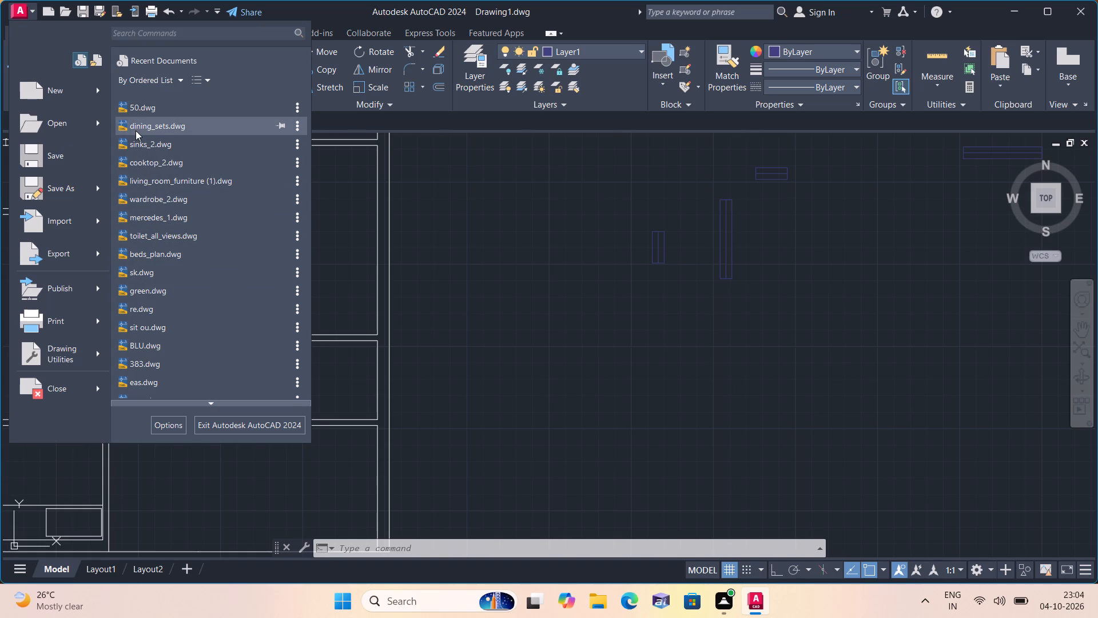
{"action": "scroll", "coordinate": [136, 130], "scroll_direction": "up", "scroll_amount": 2}
{"action": "left_click", "coordinate": [159, 254]}
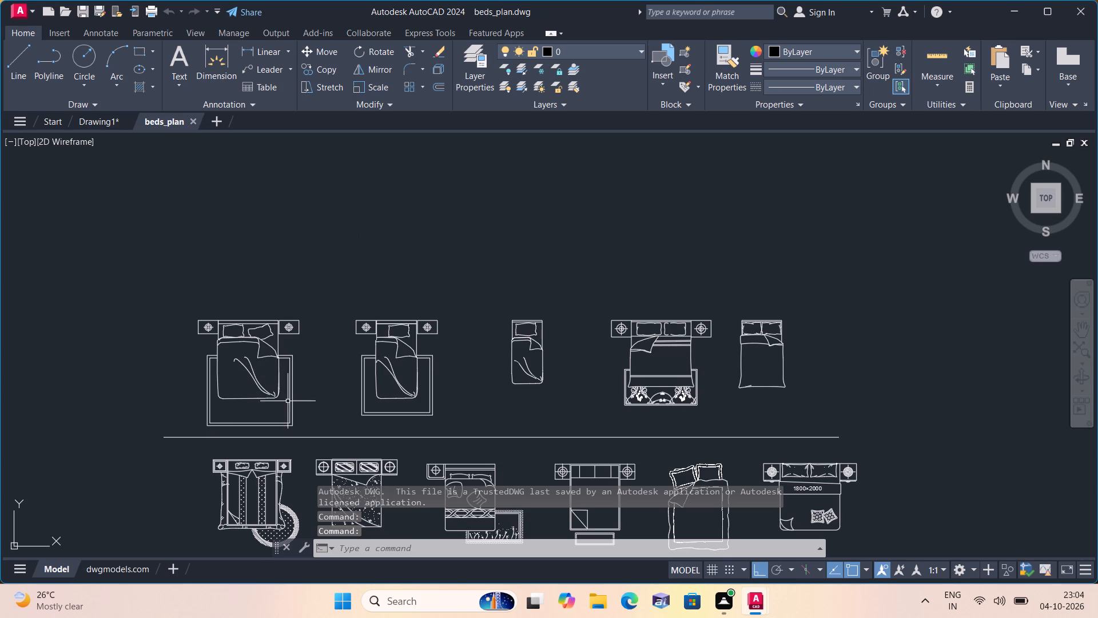
Copy the leftmost double bed of the upper row, with its bedside tables and rug, to the clipboard.
{"action": "left_click", "coordinate": [299, 428]}
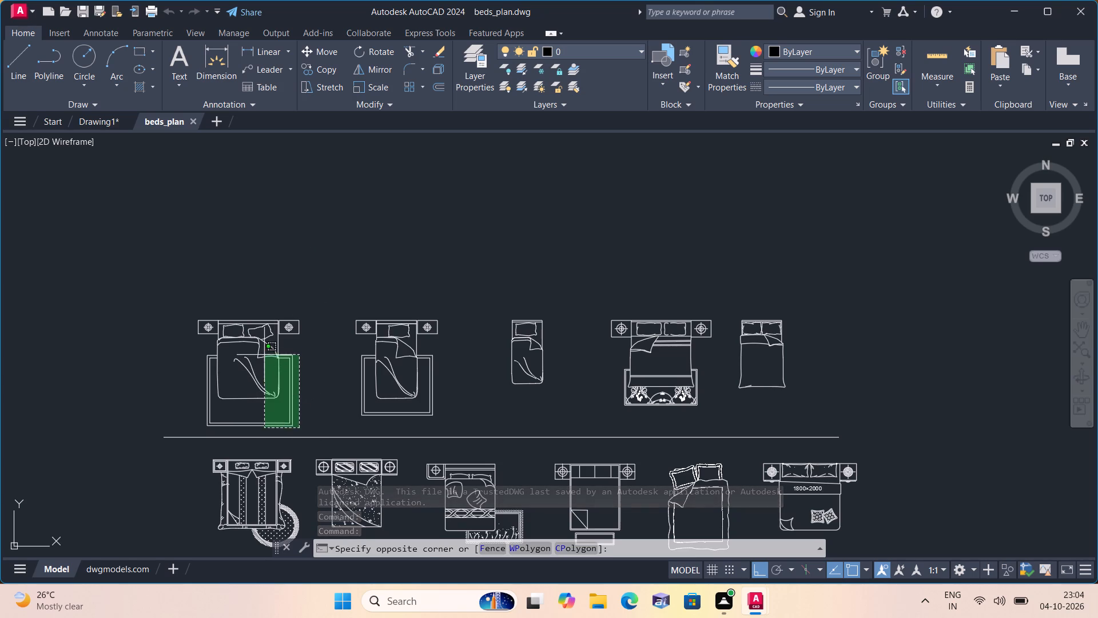
{"action": "left_click", "coordinate": [124, 247]}
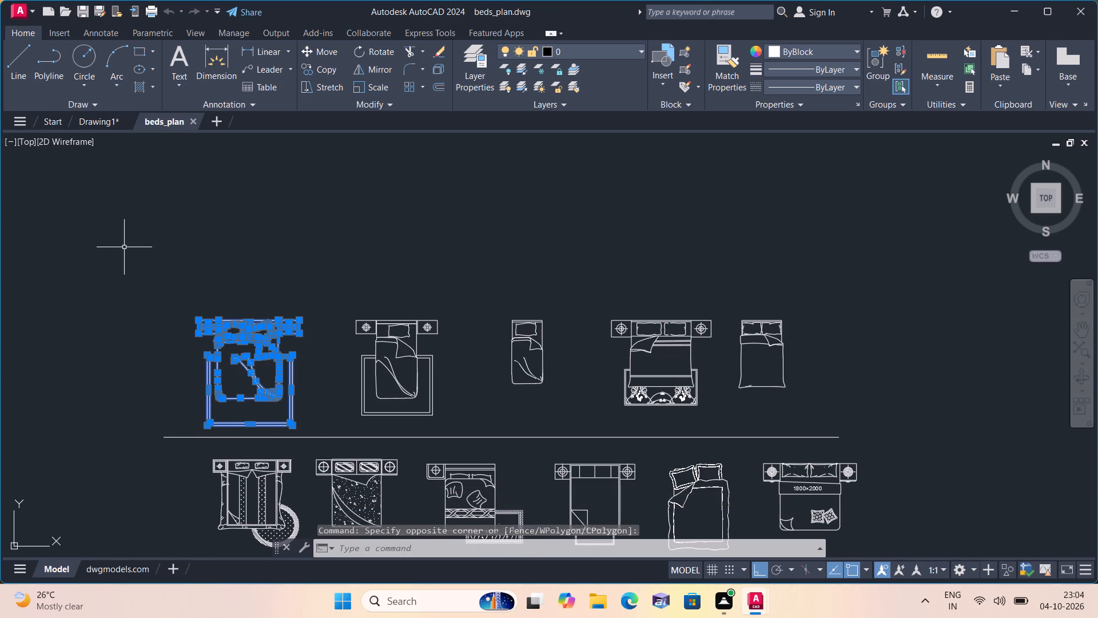
{"action": "key", "text": "ctrl+c"}
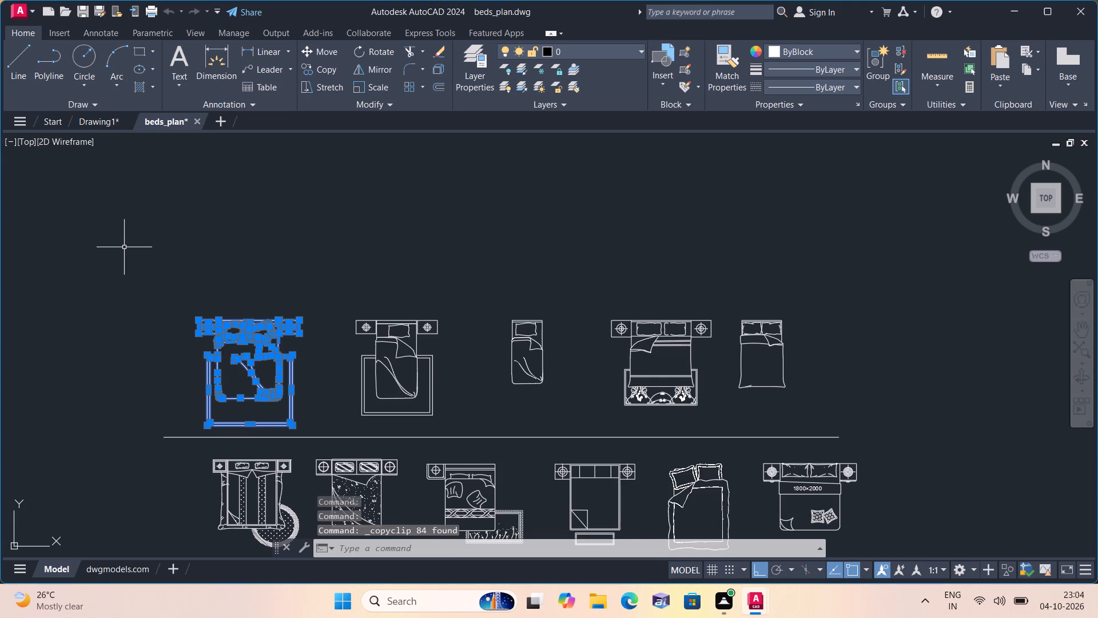
Paste the copied bed set into Drawing1, in the empty space to the right of the floor plan and window symbols.
{"action": "left_click", "coordinate": [93, 122]}
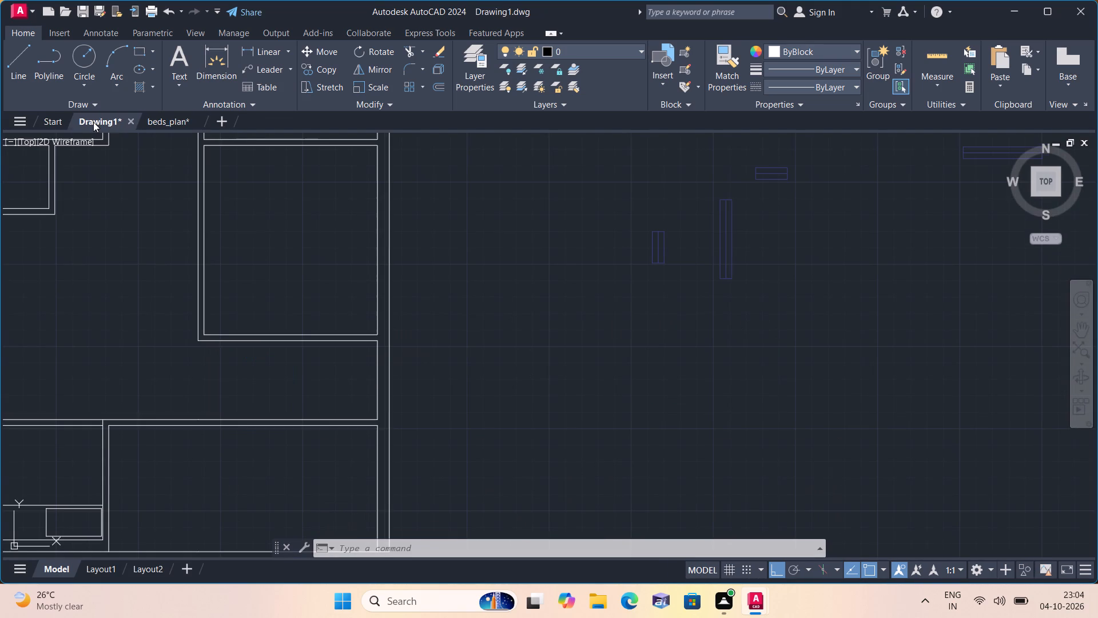
{"action": "key", "text": "ctrl+v"}
{"action": "scroll", "coordinate": [119, 164], "scroll_direction": "down", "scroll_amount": 4}
{"action": "scroll", "coordinate": [130, 268], "scroll_direction": "down", "scroll_amount": 3}
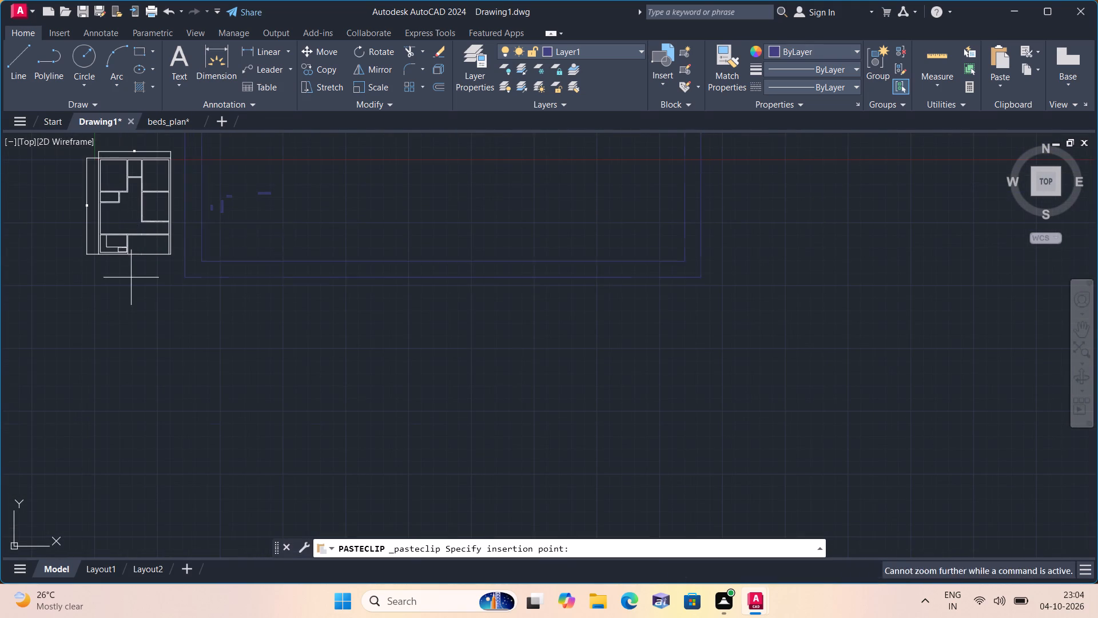
{"action": "scroll", "coordinate": [141, 296], "scroll_direction": "down", "scroll_amount": 1}
{"action": "scroll", "coordinate": [363, 407], "scroll_direction": "down", "scroll_amount": 5}
{"action": "scroll", "coordinate": [408, 171], "scroll_direction": "down", "scroll_amount": 1}
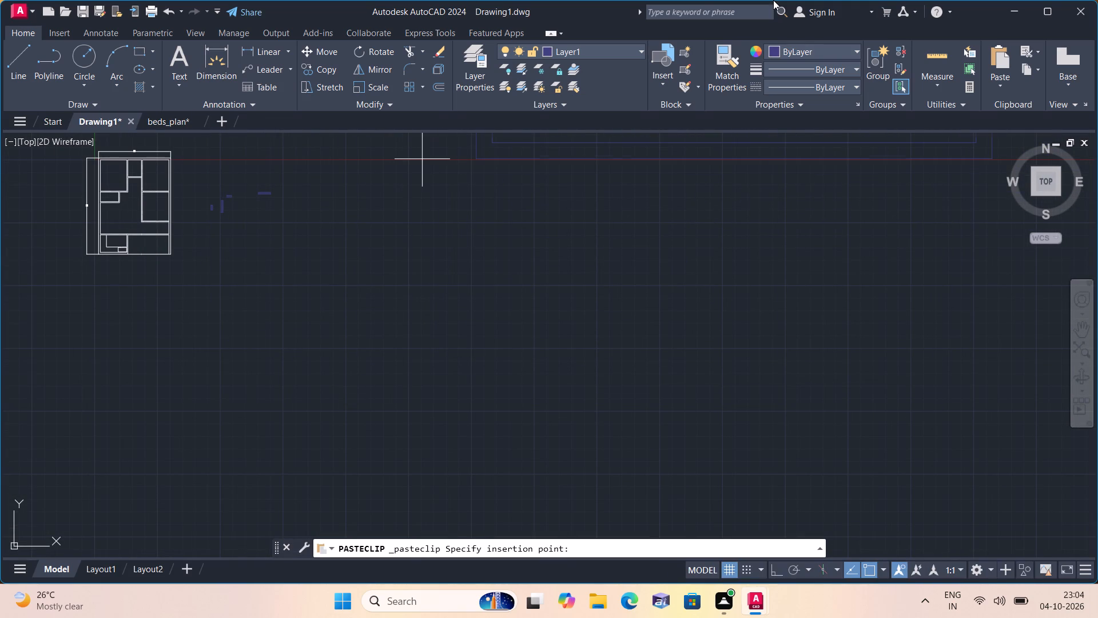
{"action": "scroll", "coordinate": [870, 397], "scroll_direction": "down", "scroll_amount": 2}
{"action": "scroll", "coordinate": [813, 454], "scroll_direction": "down", "scroll_amount": 1}
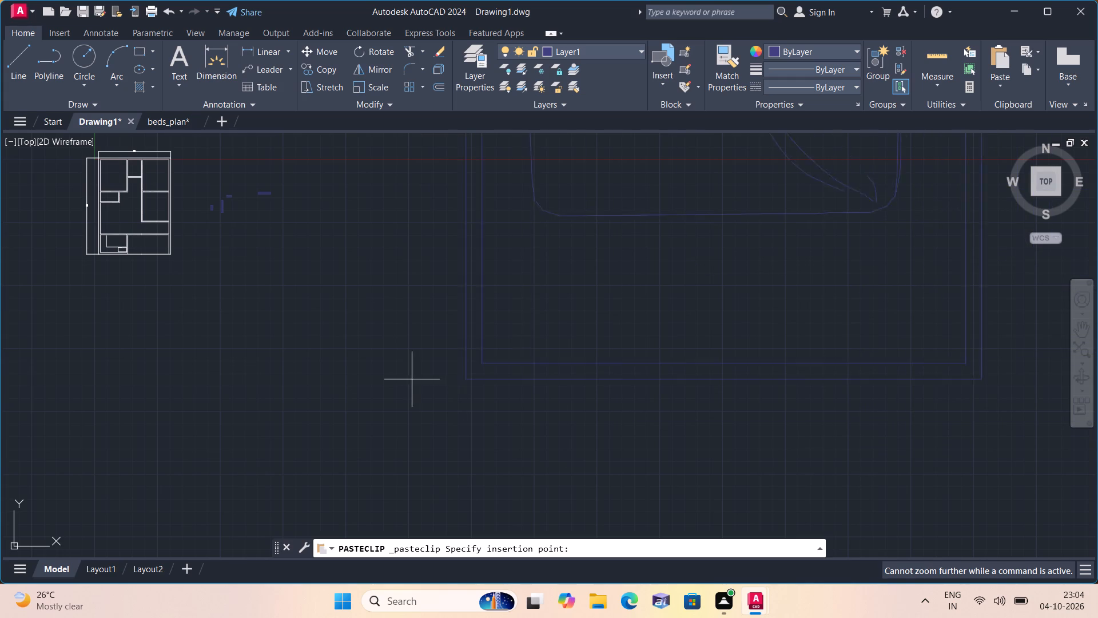
{"action": "left_click", "coordinate": [296, 411]}
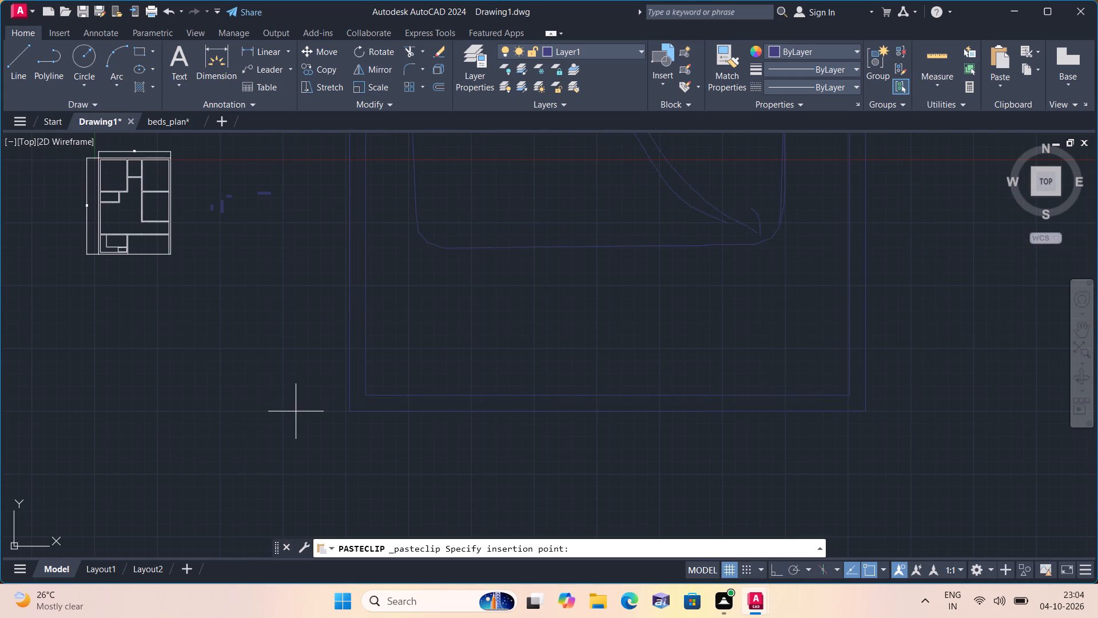
Scale the pasted bed set down freehand until it is roughly as wide as a bedroom in the floor plan.
{"action": "scroll", "coordinate": [451, 219], "scroll_direction": "down", "scroll_amount": 4}
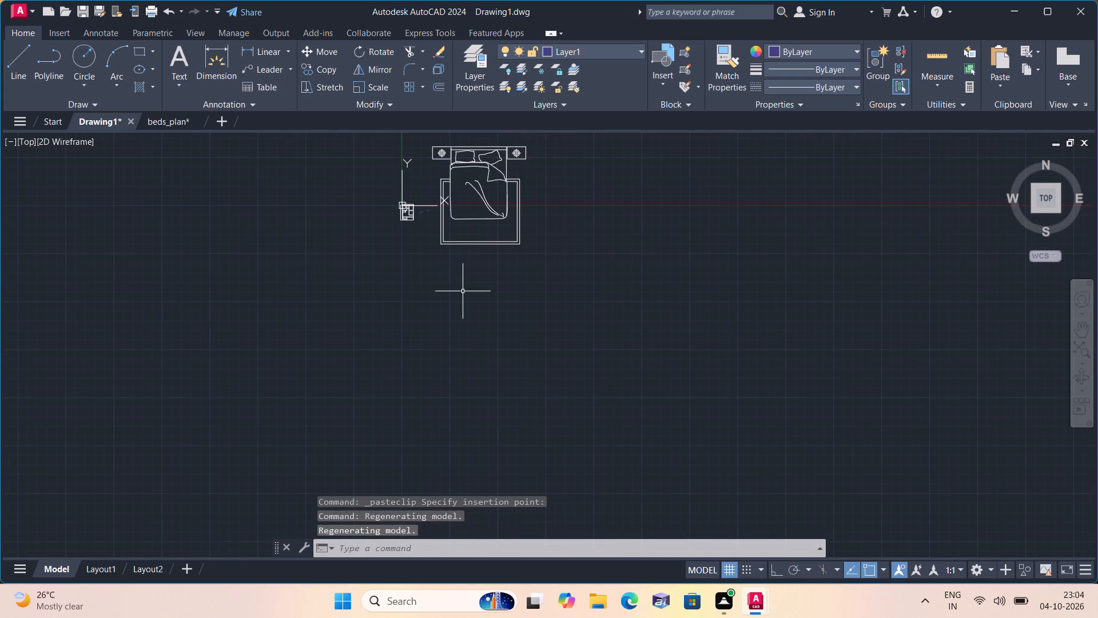
{"action": "middle_click_drag", "start_coordinate": [477, 212], "coordinate": [504, 399]}
{"action": "scroll", "coordinate": [504, 401], "scroll_direction": "up", "scroll_amount": 3}
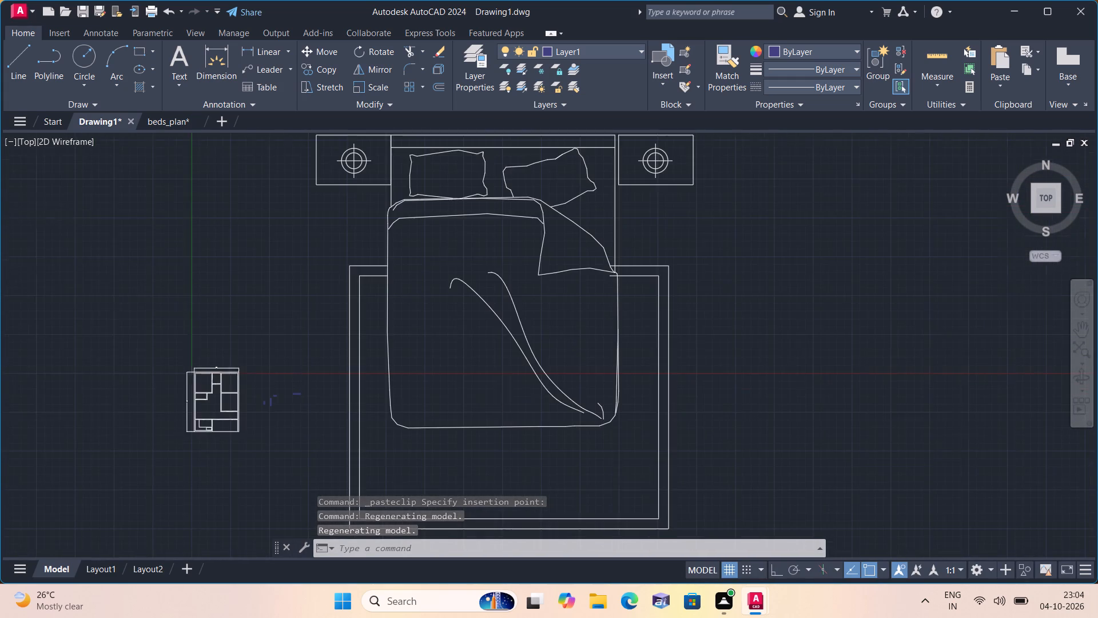
{"action": "middle_click_drag", "start_coordinate": [503, 400], "coordinate": [399, 303]}
{"action": "scroll", "coordinate": [411, 318], "scroll_direction": "down", "scroll_amount": 1}
{"action": "left_click", "coordinate": [567, 417]}
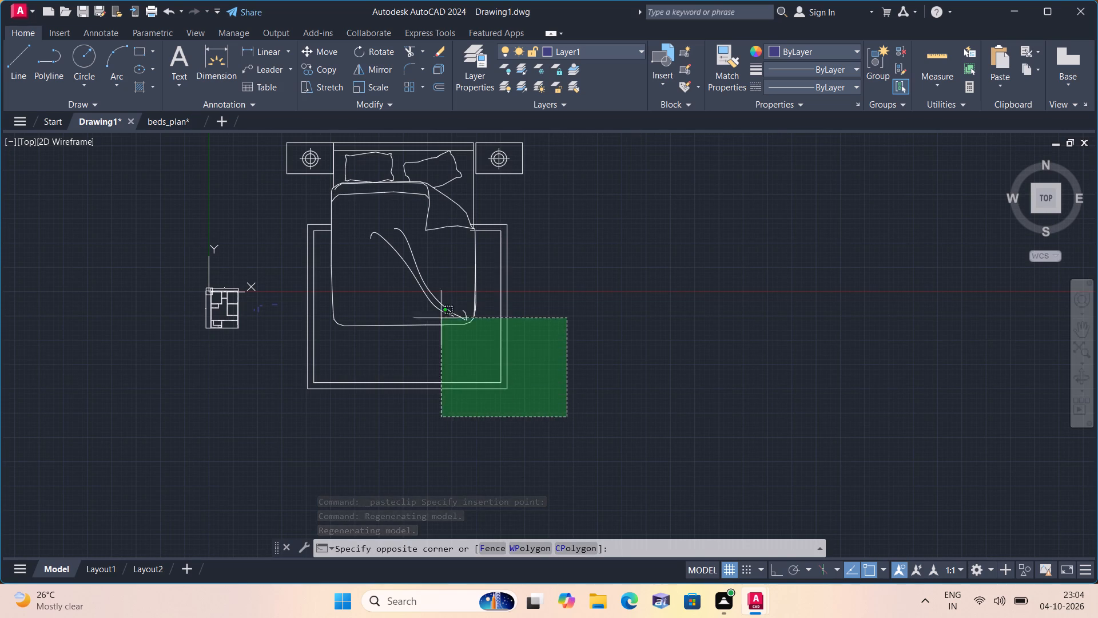
{"action": "middle_click_drag", "start_coordinate": [292, 215], "coordinate": [296, 290]}
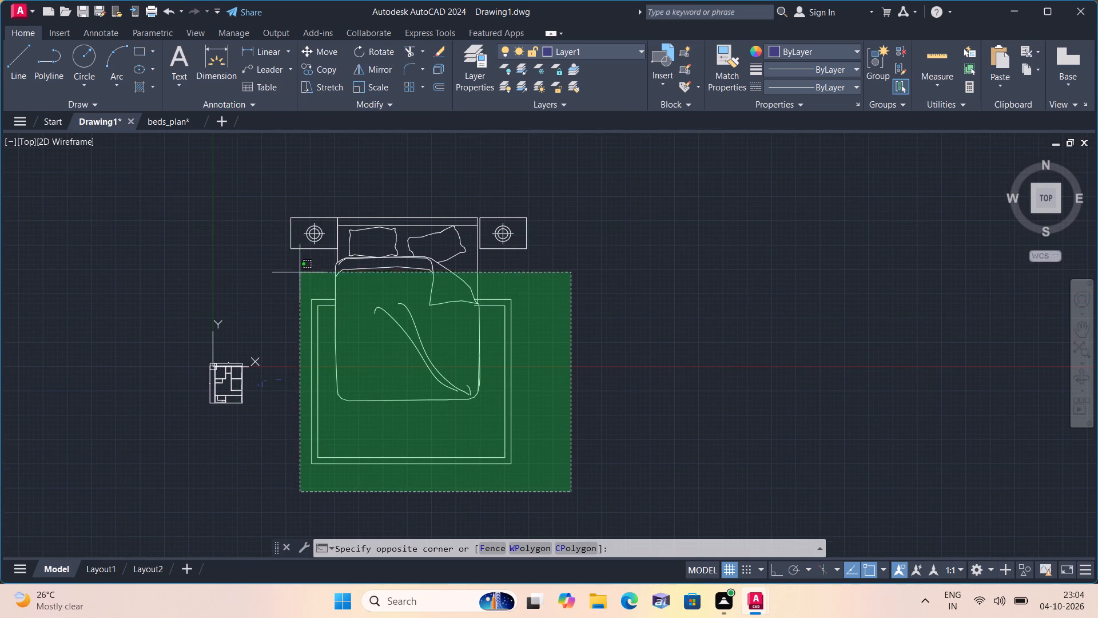
{"action": "left_click", "coordinate": [295, 205]}
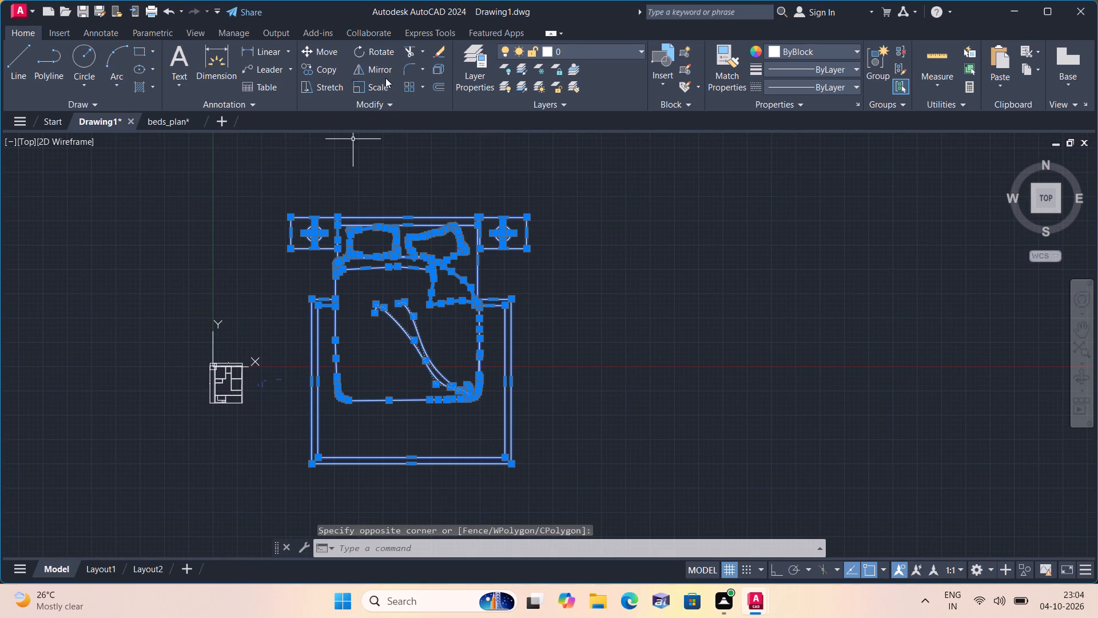
{"action": "left_click", "coordinate": [384, 84]}
{"action": "left_click", "coordinate": [362, 338]}
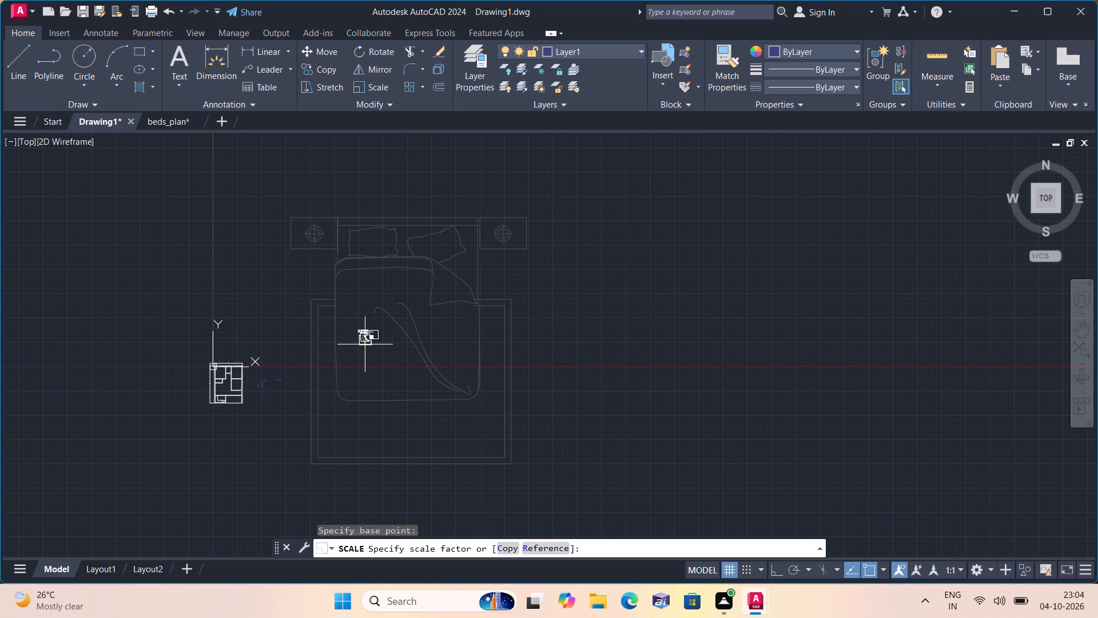
{"action": "left_click", "coordinate": [365, 343]}
Move the scaled bed set next to the floor plan, just below the dark blue window symbols.
{"action": "left_click_drag", "start_coordinate": [323, 307], "coordinate": [345, 332]}
{"action": "left_click", "coordinate": [474, 403]}
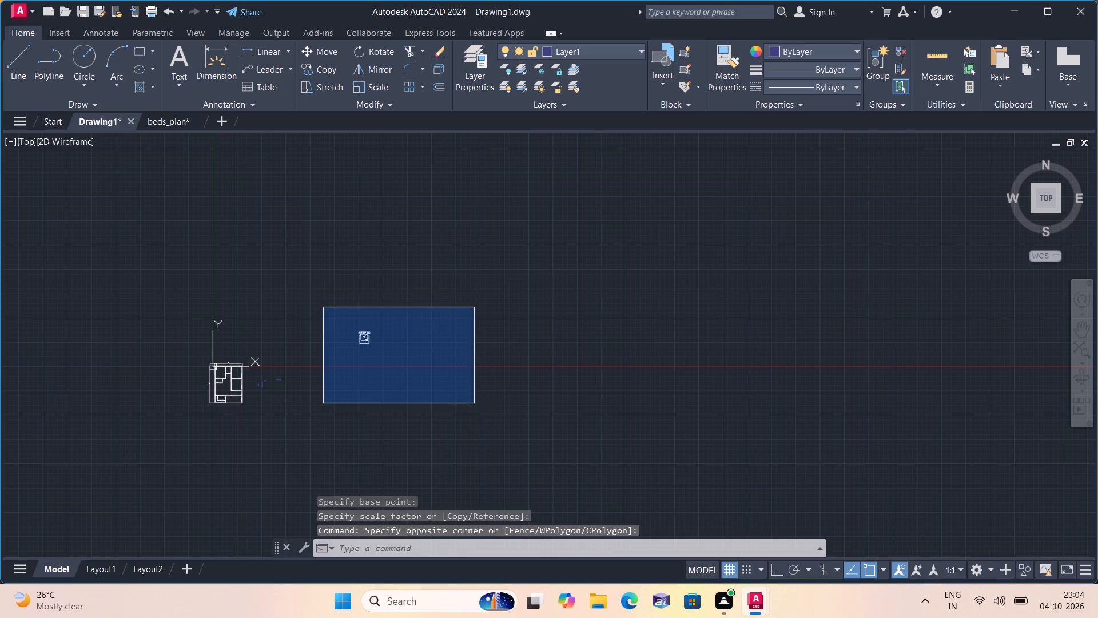
{"action": "left_click", "coordinate": [316, 57]}
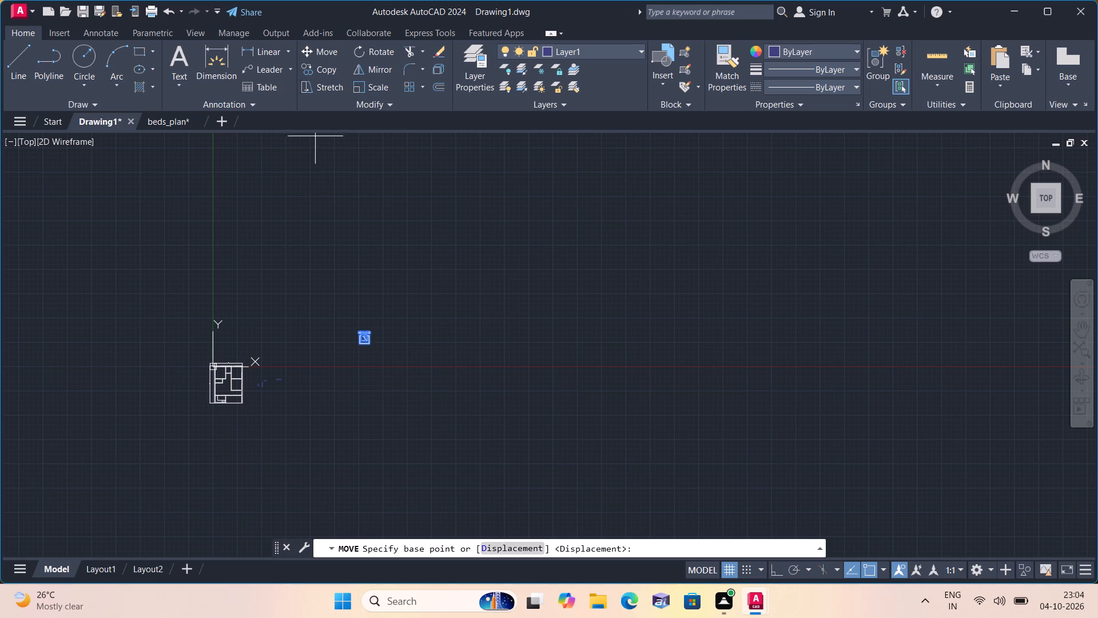
{"action": "scroll", "coordinate": [365, 313], "scroll_direction": "up", "scroll_amount": 1}
{"action": "left_click", "coordinate": [359, 358]}
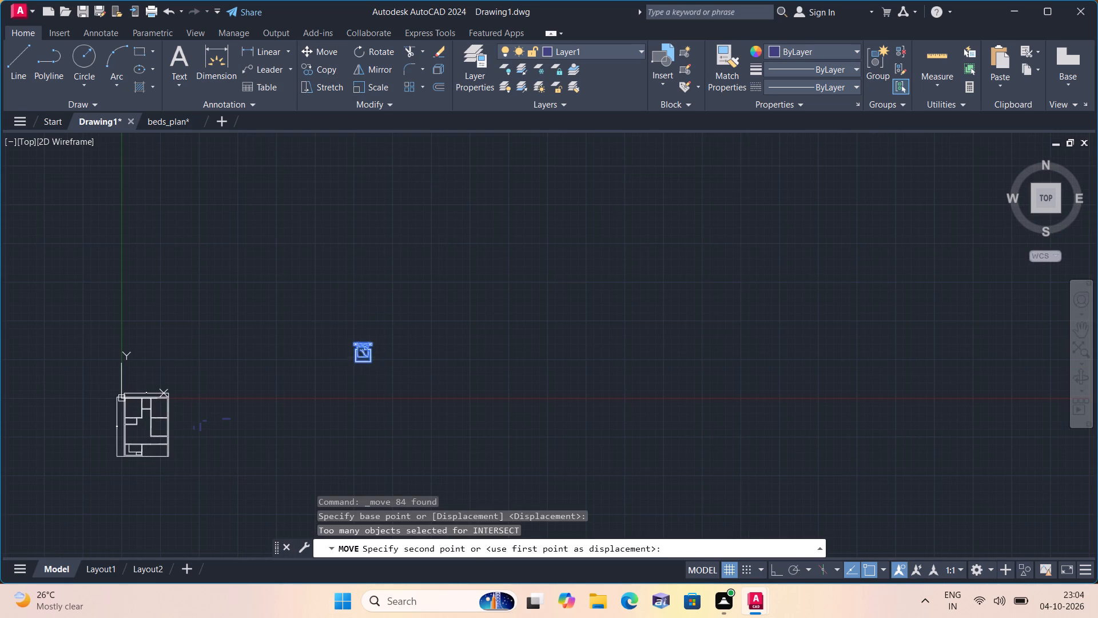
{"action": "middle_click_drag", "start_coordinate": [347, 361], "coordinate": [375, 194]}
{"action": "scroll", "coordinate": [127, 279], "scroll_direction": "up", "scroll_amount": 3}
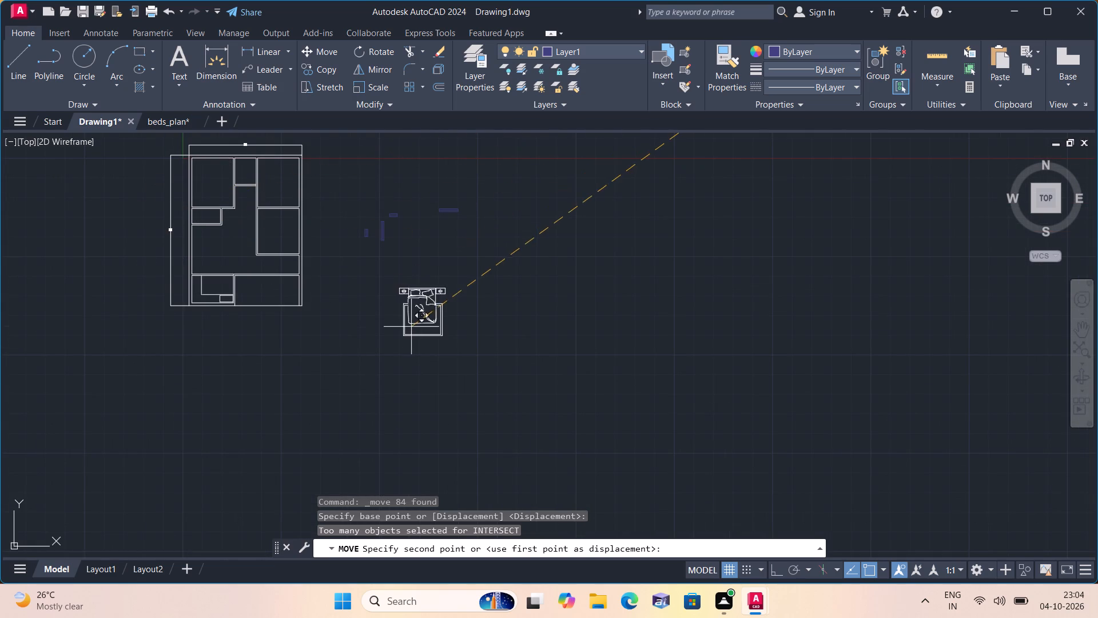
{"action": "left_click", "coordinate": [398, 288]}
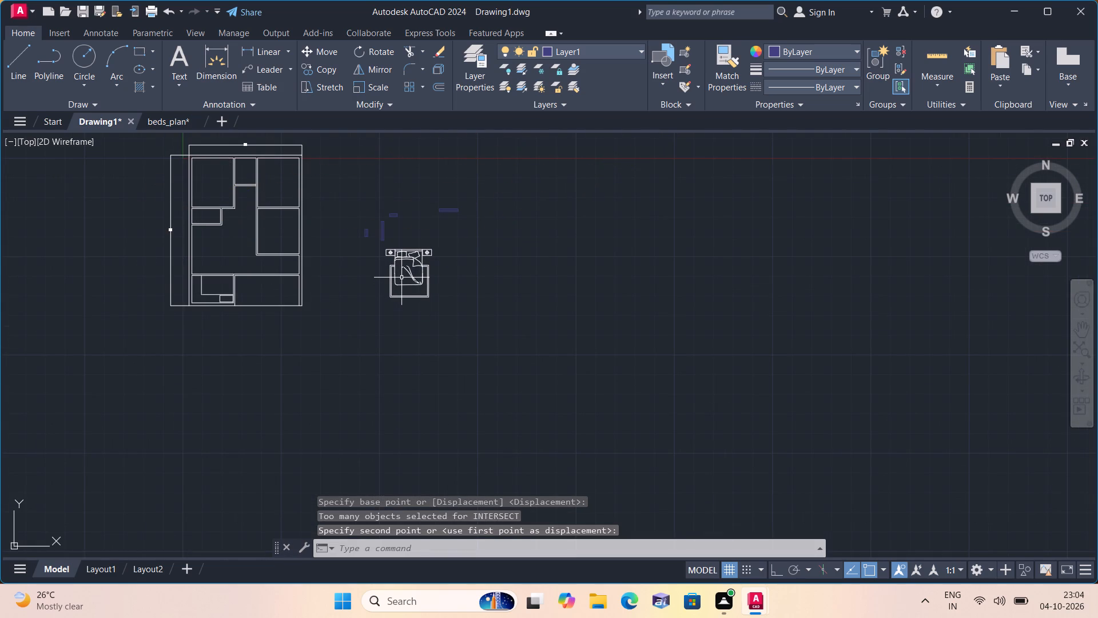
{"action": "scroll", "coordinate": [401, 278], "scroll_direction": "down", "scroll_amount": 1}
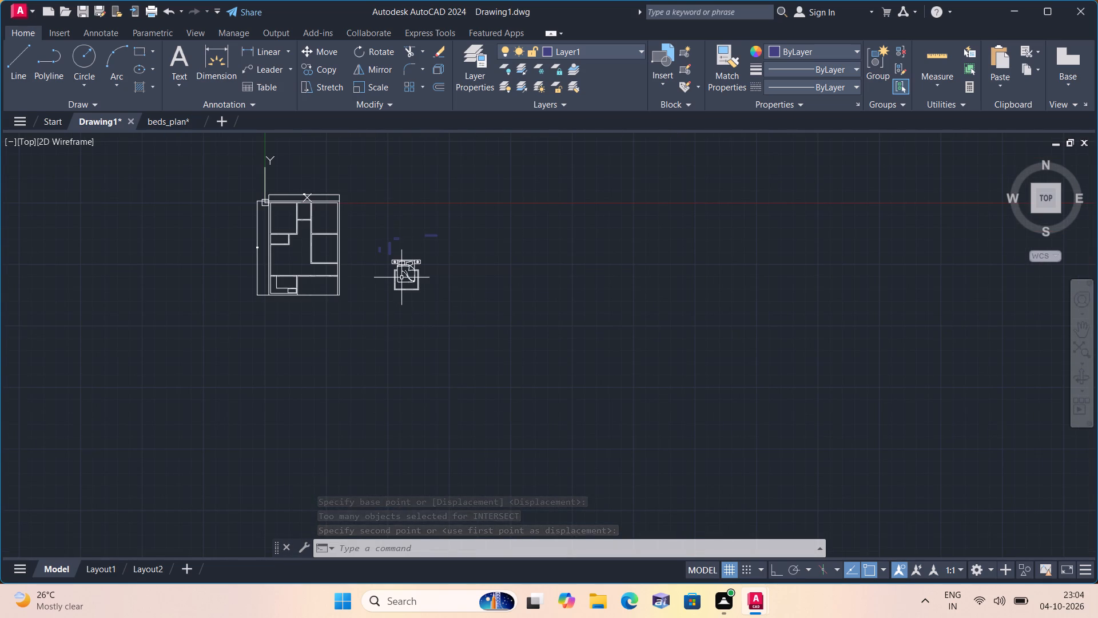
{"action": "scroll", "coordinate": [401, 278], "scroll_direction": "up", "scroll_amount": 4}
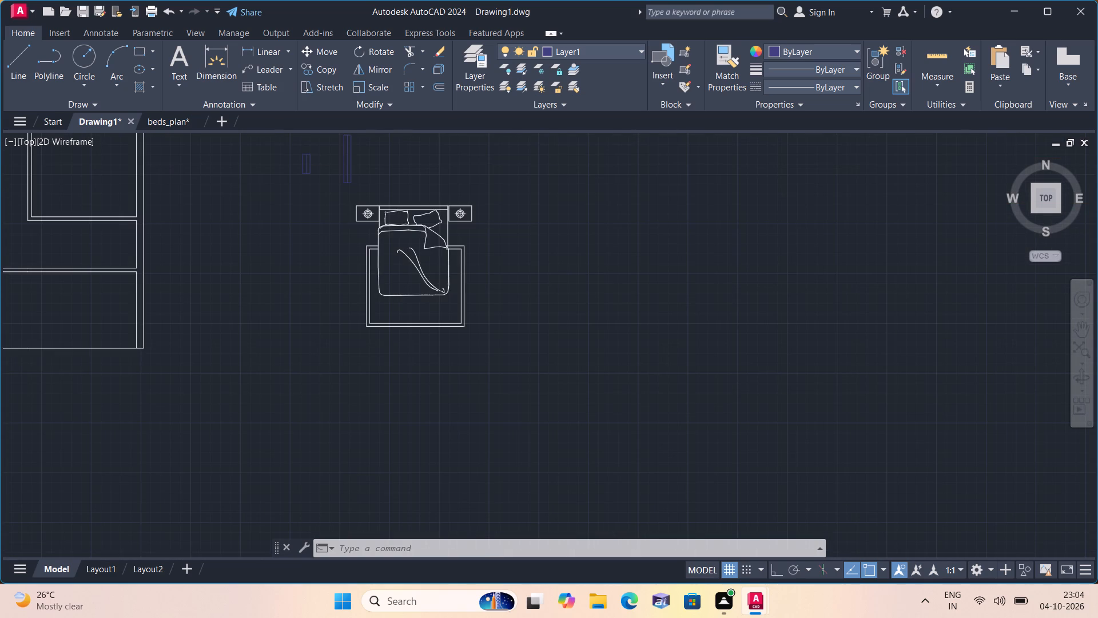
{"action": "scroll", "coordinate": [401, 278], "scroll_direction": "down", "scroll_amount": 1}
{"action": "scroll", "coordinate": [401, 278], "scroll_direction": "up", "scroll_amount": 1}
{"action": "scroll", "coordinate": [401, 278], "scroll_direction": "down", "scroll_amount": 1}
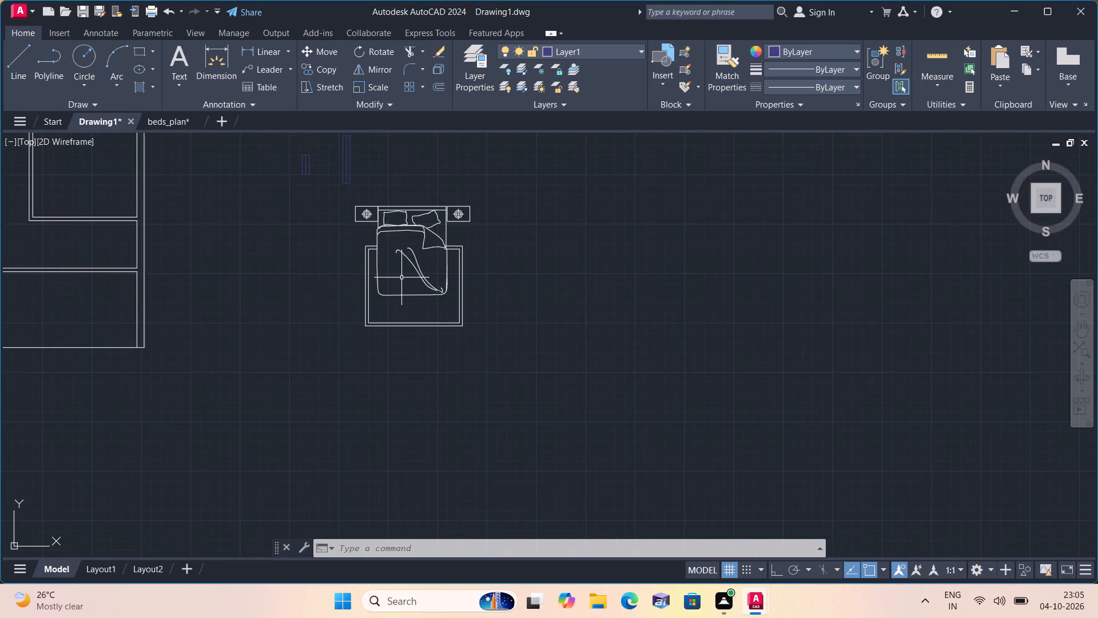
Open the recent drawing wardrobe_2.dwg.
{"action": "left_click", "coordinate": [22, 6]}
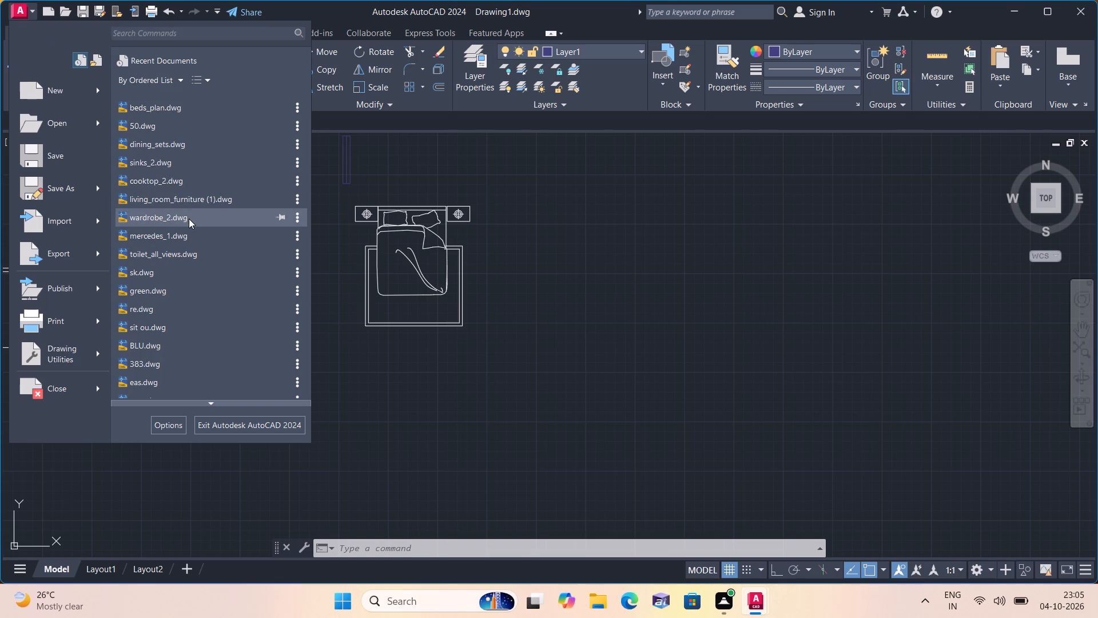
{"action": "left_click", "coordinate": [189, 219]}
Copy the plain rectangular wardrobe with hangers, in the top row just right of the leftmost column, to the clipboard.
{"action": "middle_click_drag", "start_coordinate": [317, 278], "coordinate": [524, 458]}
{"action": "scroll", "coordinate": [316, 278], "scroll_direction": "down", "scroll_amount": 1}
{"action": "middle_click_drag", "start_coordinate": [374, 278], "coordinate": [568, 544]}
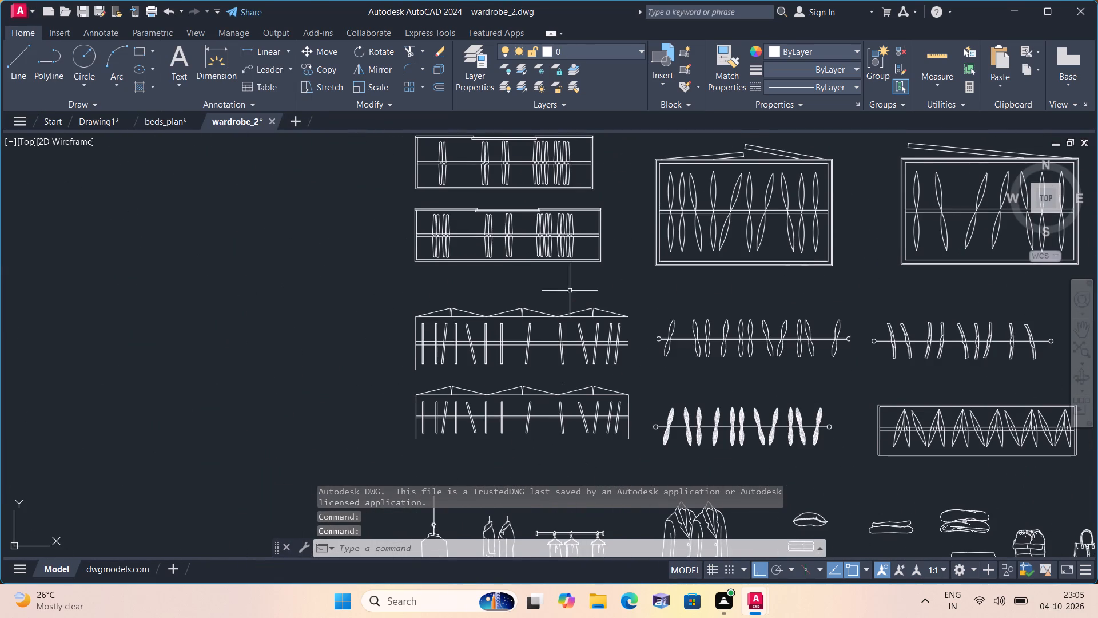
{"action": "middle_click_drag", "start_coordinate": [557, 181], "coordinate": [617, 432]}
{"action": "middle_click_drag", "start_coordinate": [745, 348], "coordinate": [558, 303]}
{"action": "left_click", "coordinate": [766, 316]}
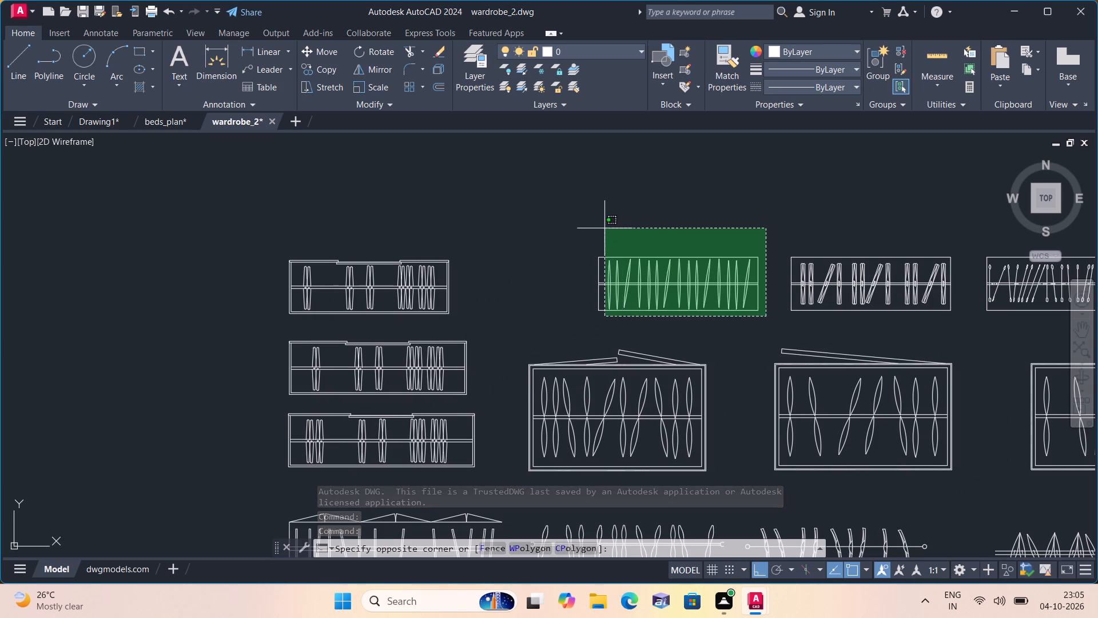
{"action": "left_click", "coordinate": [571, 226]}
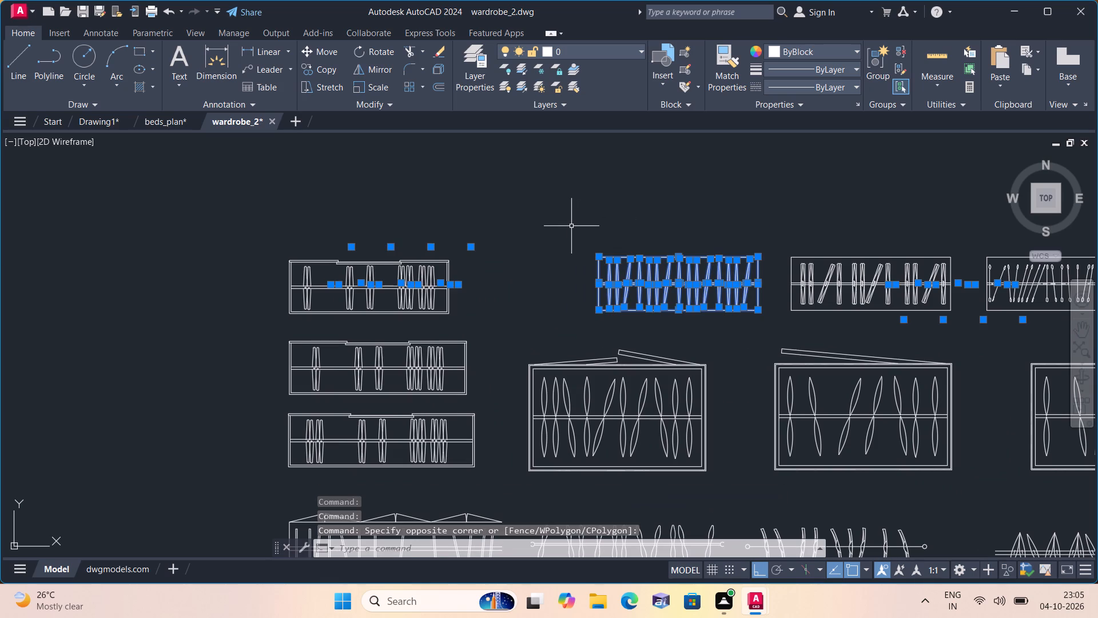
{"action": "key", "text": "ctrl+c"}
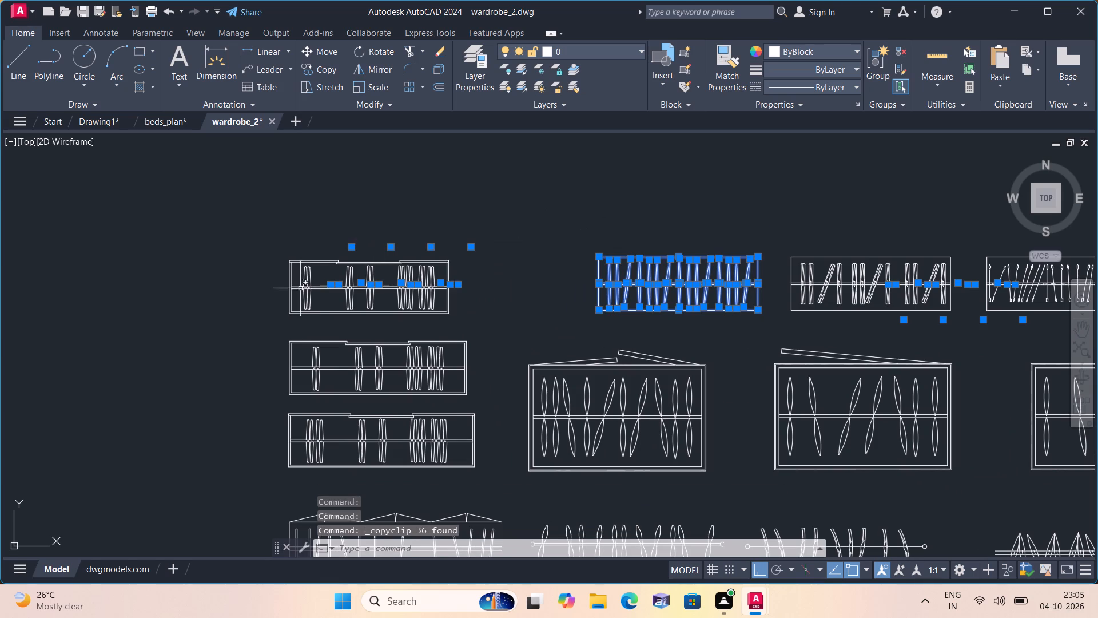
Paste the copied wardrobe into Drawing1, in the empty space to the right of the floor plan and bed set.
{"action": "left_click", "coordinate": [102, 122]}
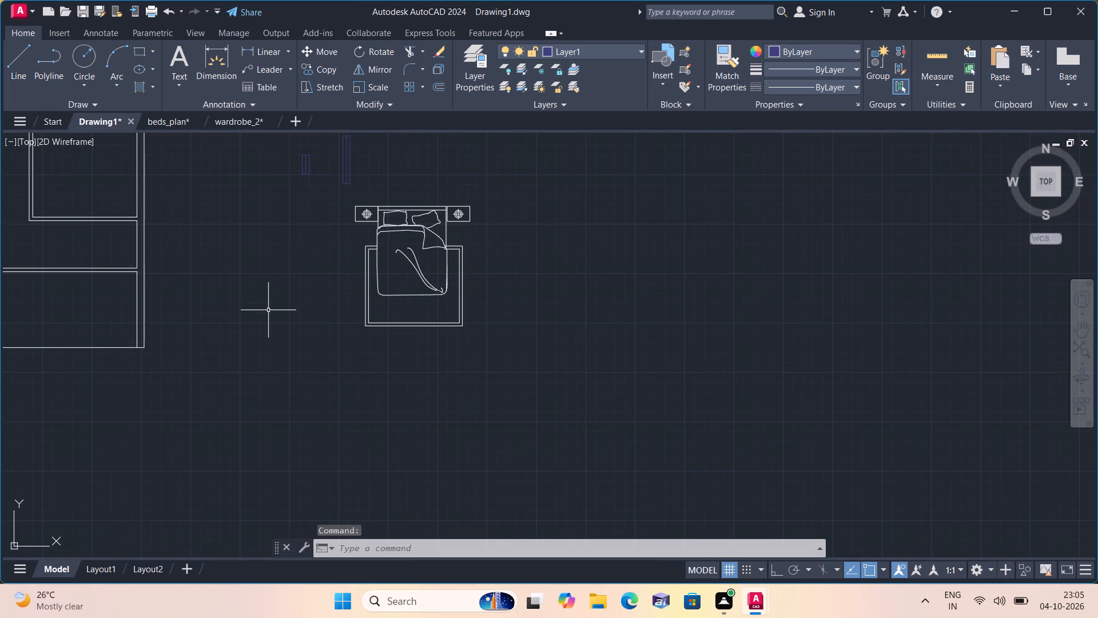
{"action": "key", "text": "ctrl+v"}
{"action": "scroll", "coordinate": [270, 340], "scroll_direction": "down", "scroll_amount": 3}
{"action": "scroll", "coordinate": [226, 417], "scroll_direction": "down", "scroll_amount": 2}
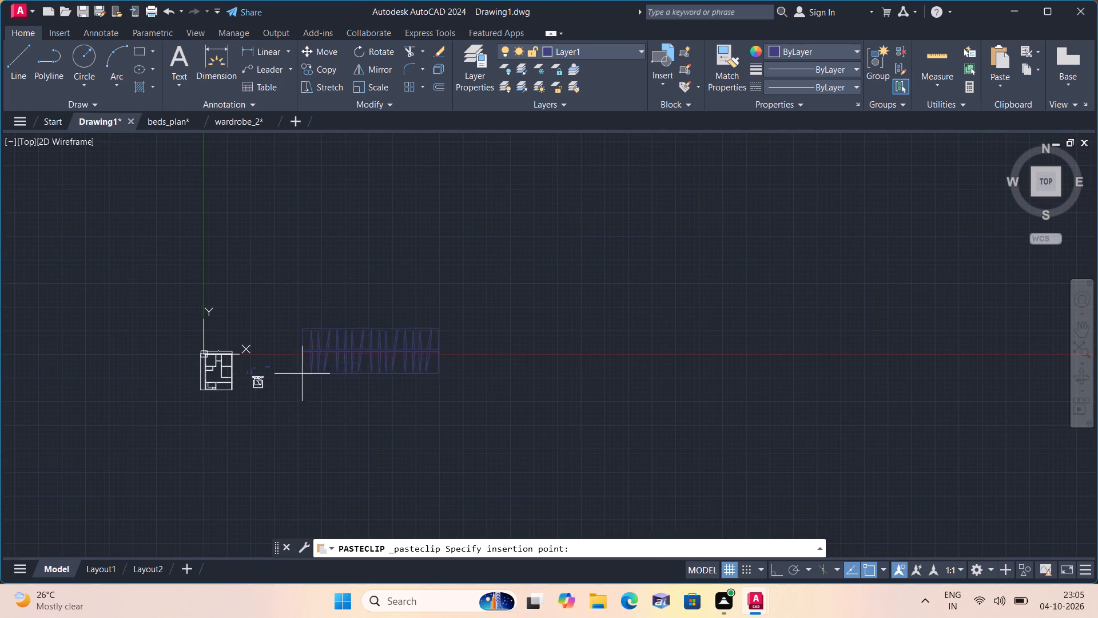
{"action": "left_click", "coordinate": [303, 355]}
Rotate the pasted wardrobe a quarter turn with ortho mode on so that its long side runs vertically.
{"action": "left_click", "coordinate": [289, 296]}
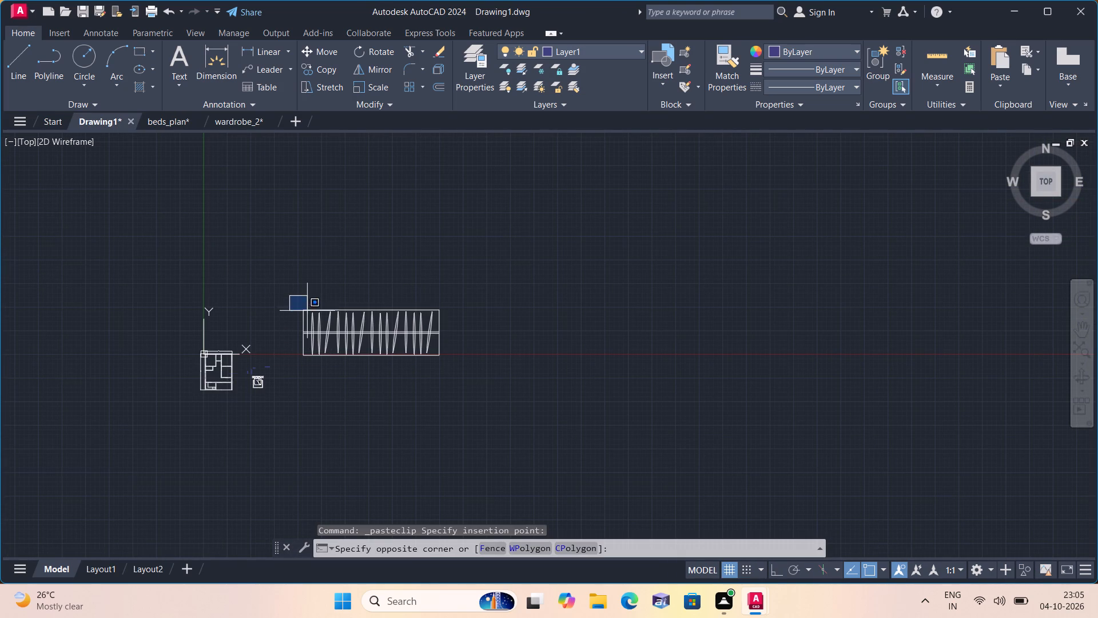
{"action": "left_click", "coordinate": [479, 362]}
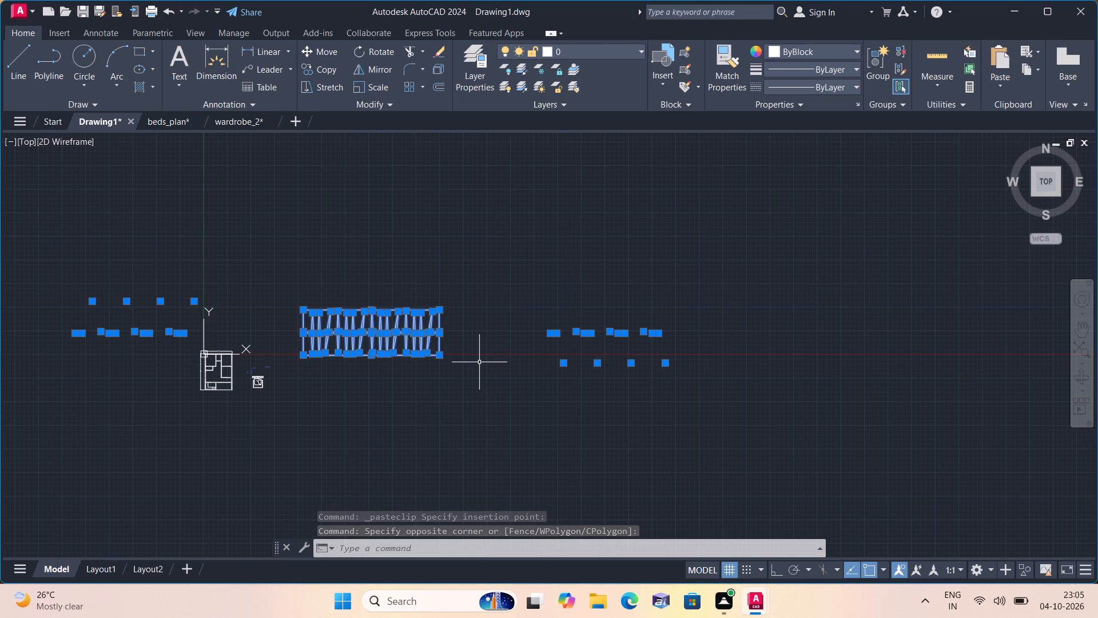
{"action": "key", "text": "F8"}
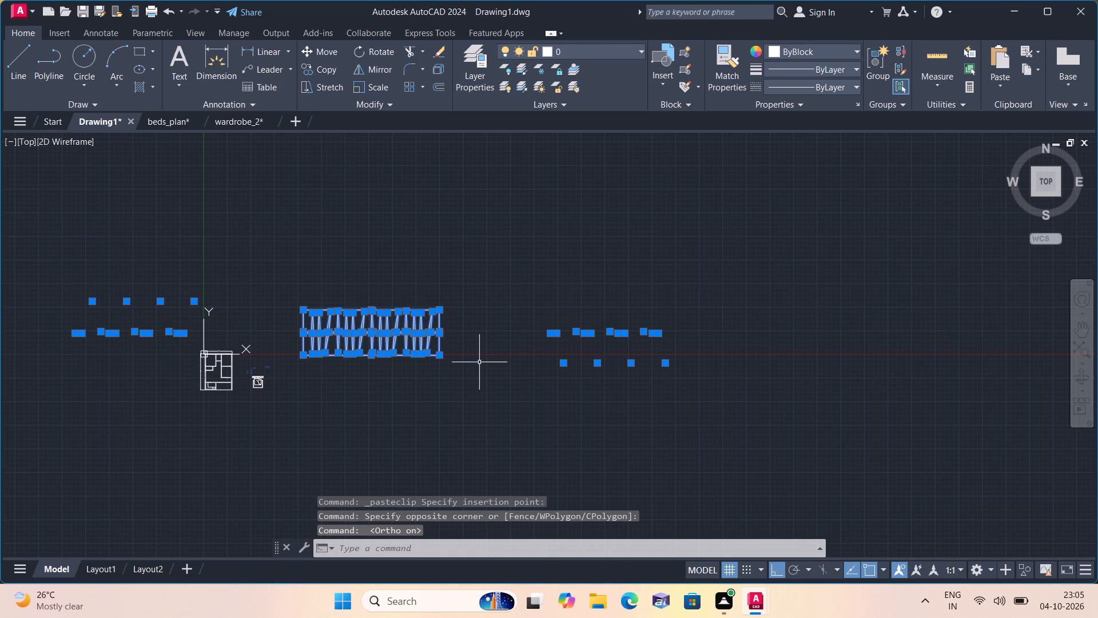
{"action": "left_click", "coordinate": [385, 47]}
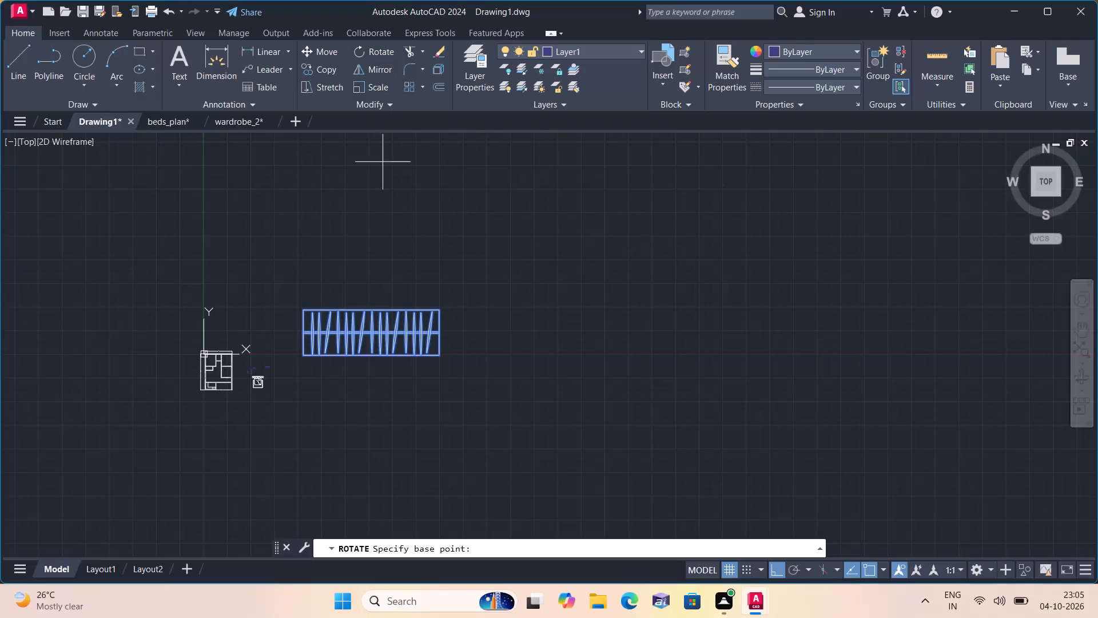
{"action": "left_click", "coordinate": [377, 323]}
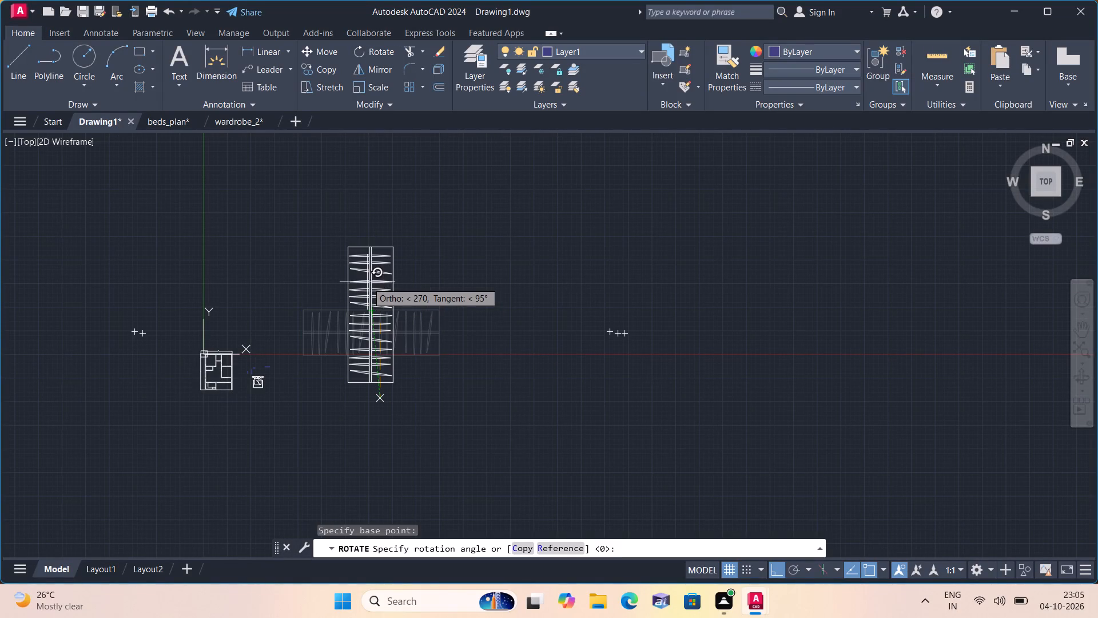
{"action": "left_click", "coordinate": [371, 245]}
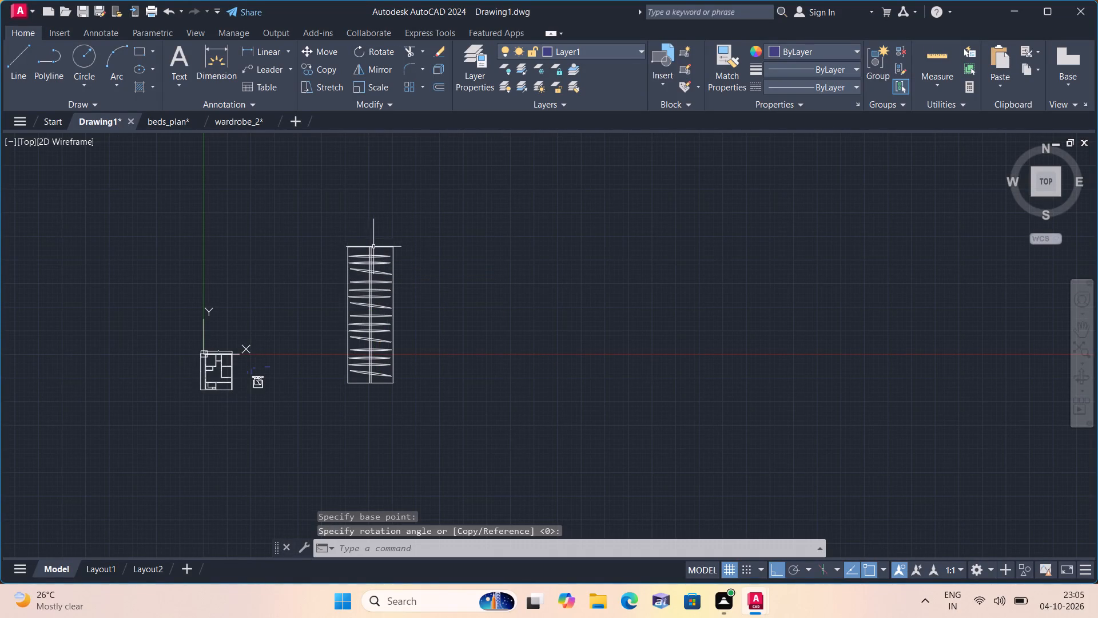
With ortho mode off, scale the rotated wardrobe down freehand to about the size of the bed set.
{"action": "left_click", "coordinate": [780, 564]}
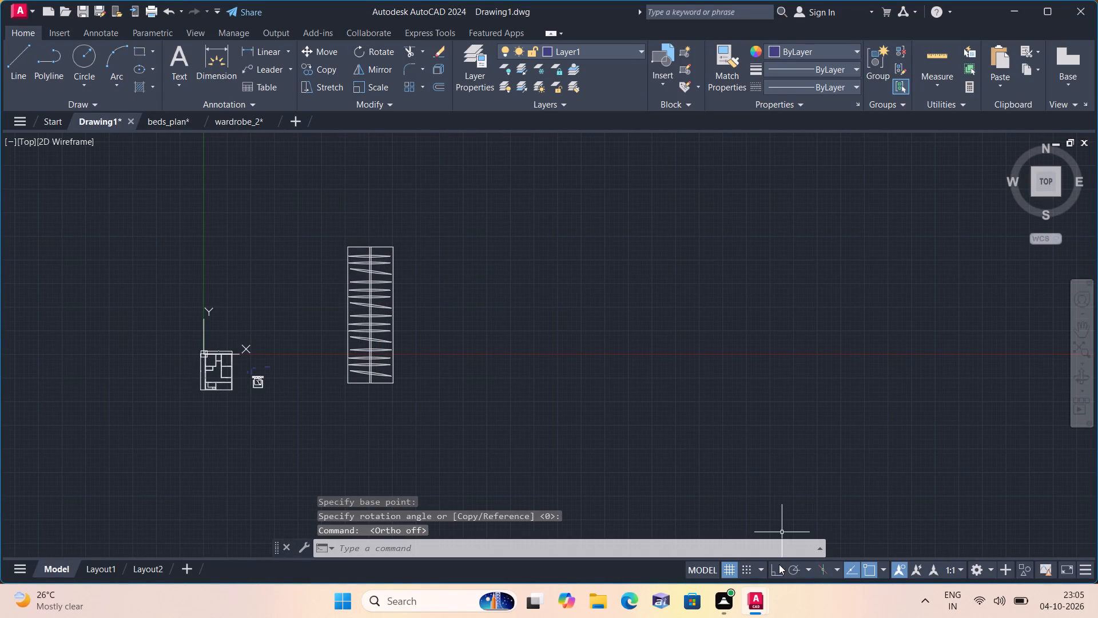
{"action": "left_click", "coordinate": [301, 215]}
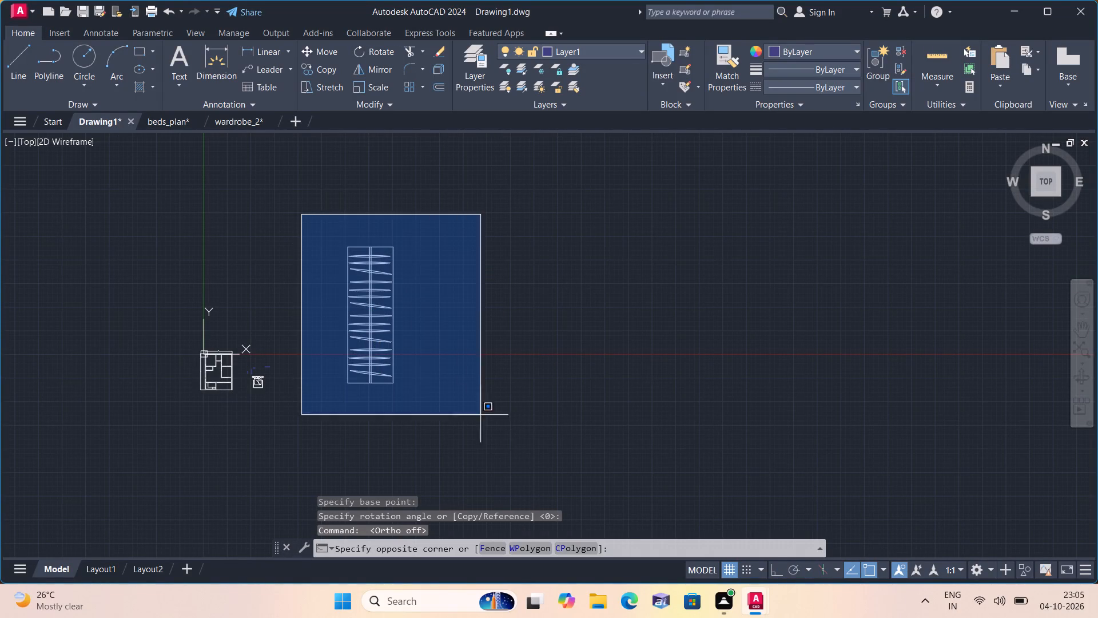
{"action": "left_click", "coordinate": [492, 429]}
{"action": "left_click", "coordinate": [377, 85]}
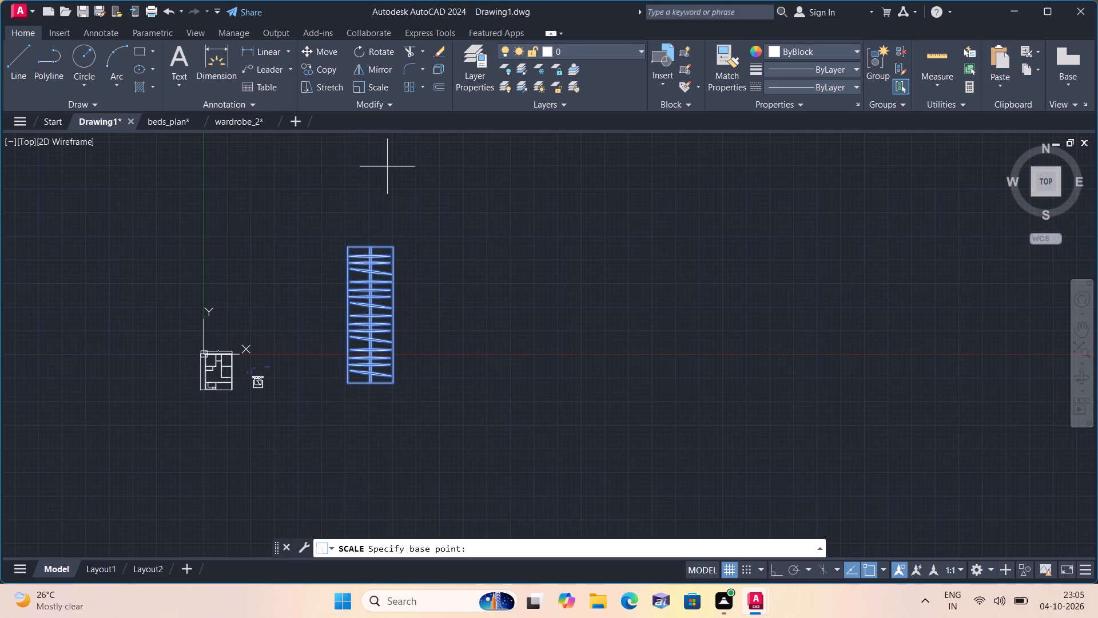
{"action": "left_click", "coordinate": [379, 322]}
{"action": "left_click", "coordinate": [378, 316]}
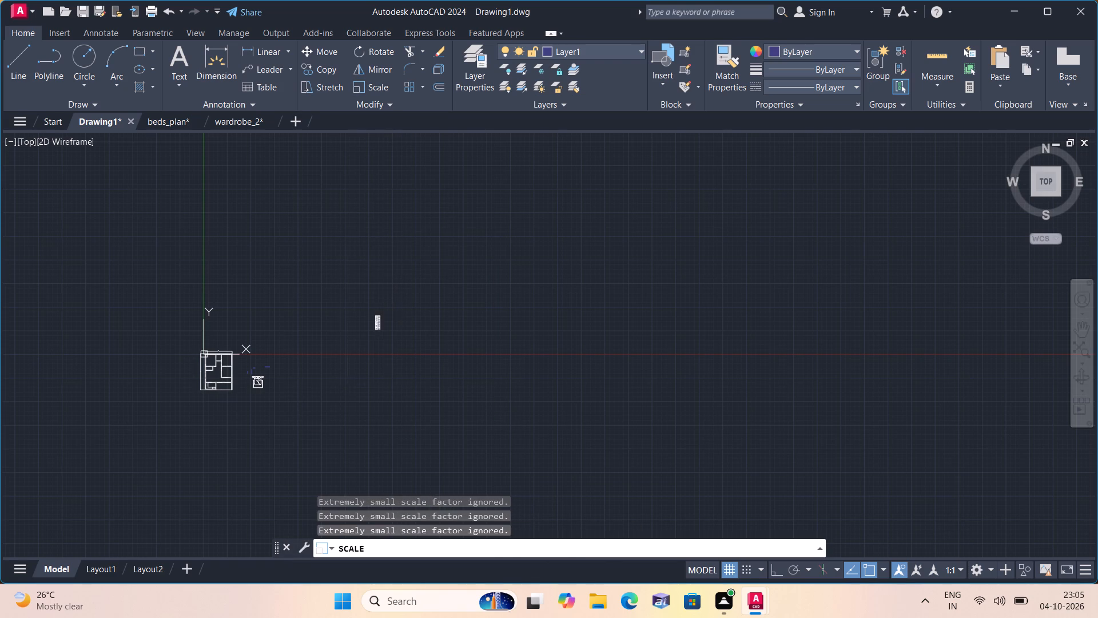
Move the scaled wardrobe next to the bed set, on its right side.
{"action": "left_click", "coordinate": [371, 314]}
{"action": "left_click", "coordinate": [435, 353]}
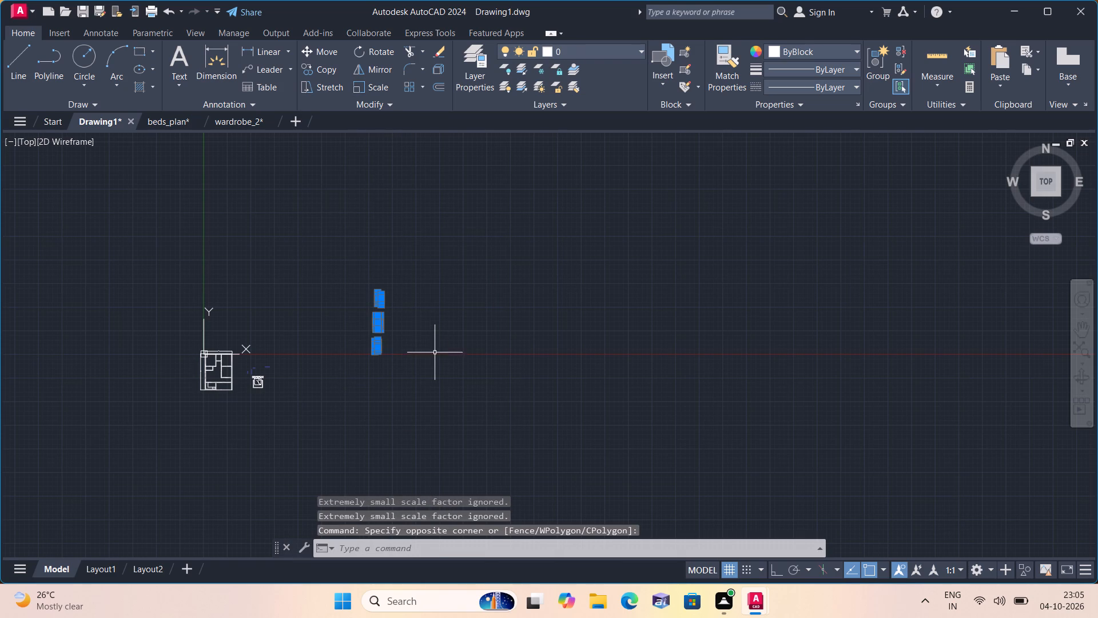
{"action": "left_click", "coordinate": [328, 47]}
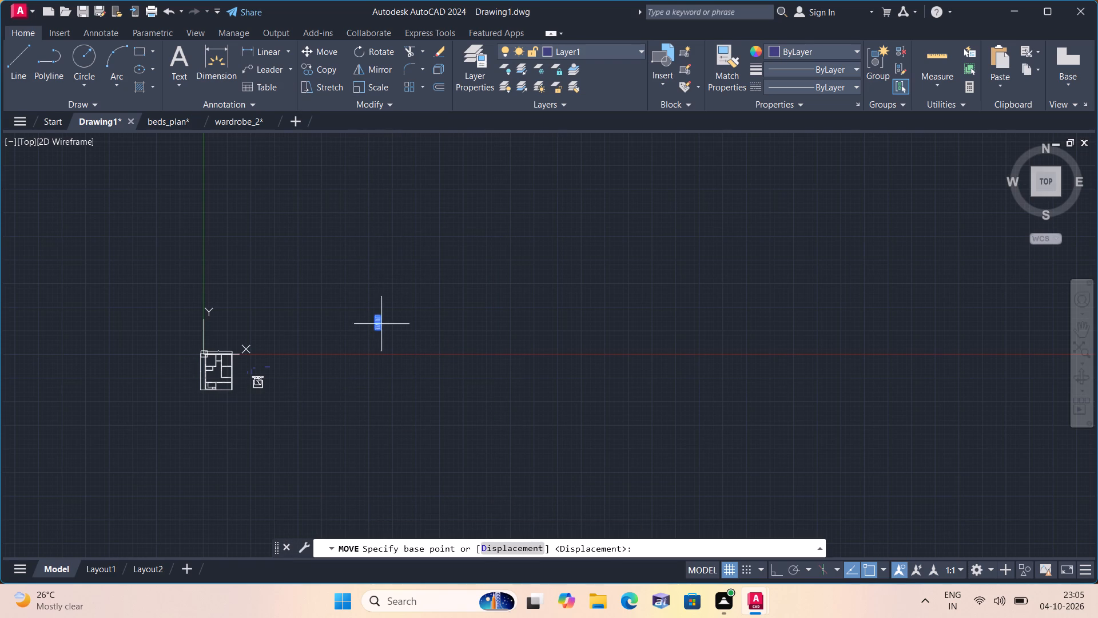
{"action": "left_click", "coordinate": [377, 319]}
{"action": "scroll", "coordinate": [273, 393], "scroll_direction": "up", "scroll_amount": 4}
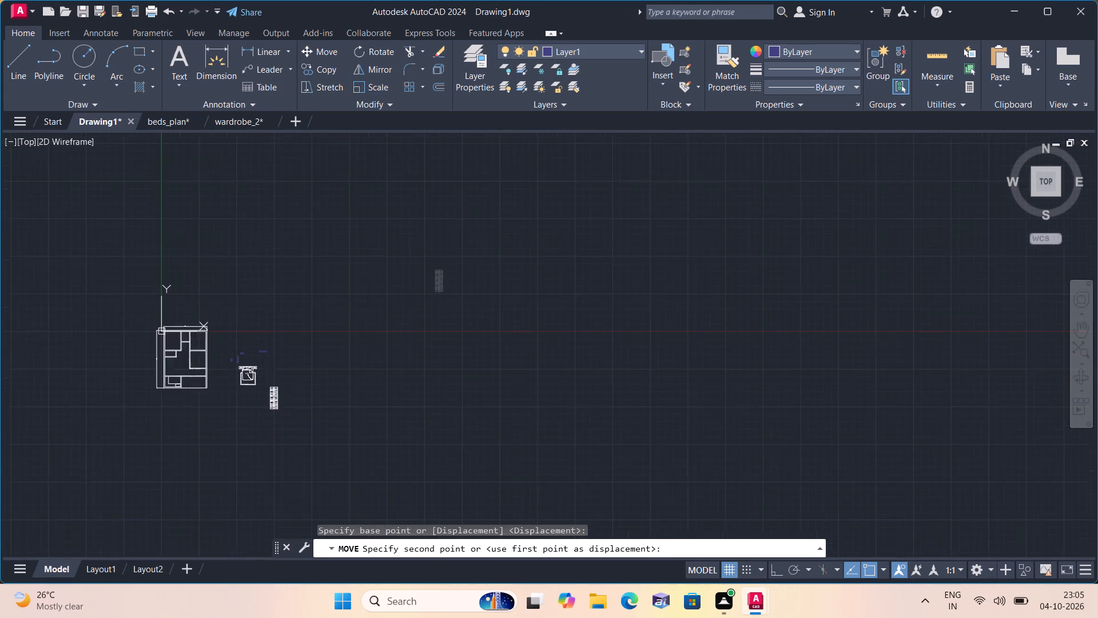
{"action": "left_click", "coordinate": [274, 330]}
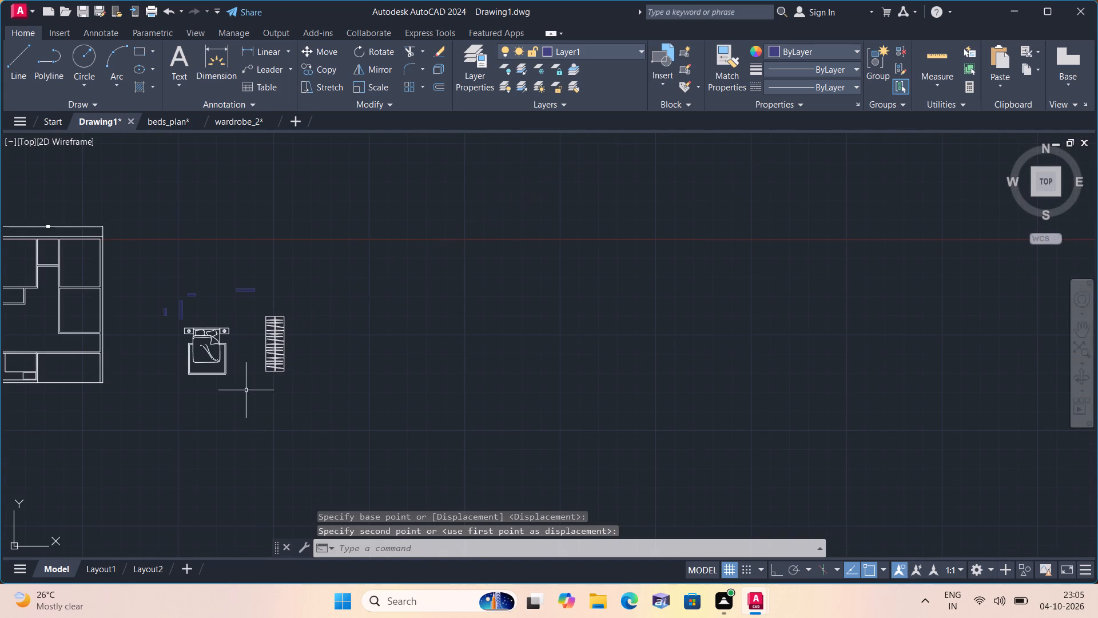
Open the recent drawing toilet_all_views.dwg and copy the plan view of the toilet without a tank, third in its row.
{"action": "middle_click_drag", "start_coordinate": [245, 405], "coordinate": [328, 402]}
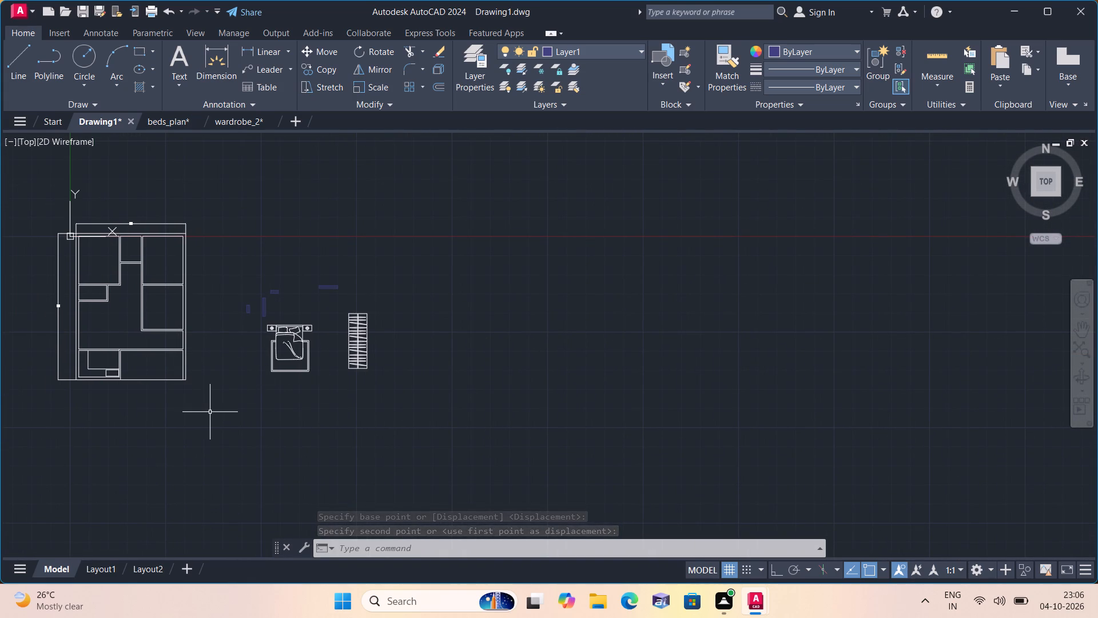
{"action": "scroll", "coordinate": [211, 409], "scroll_direction": "down", "scroll_amount": 2}
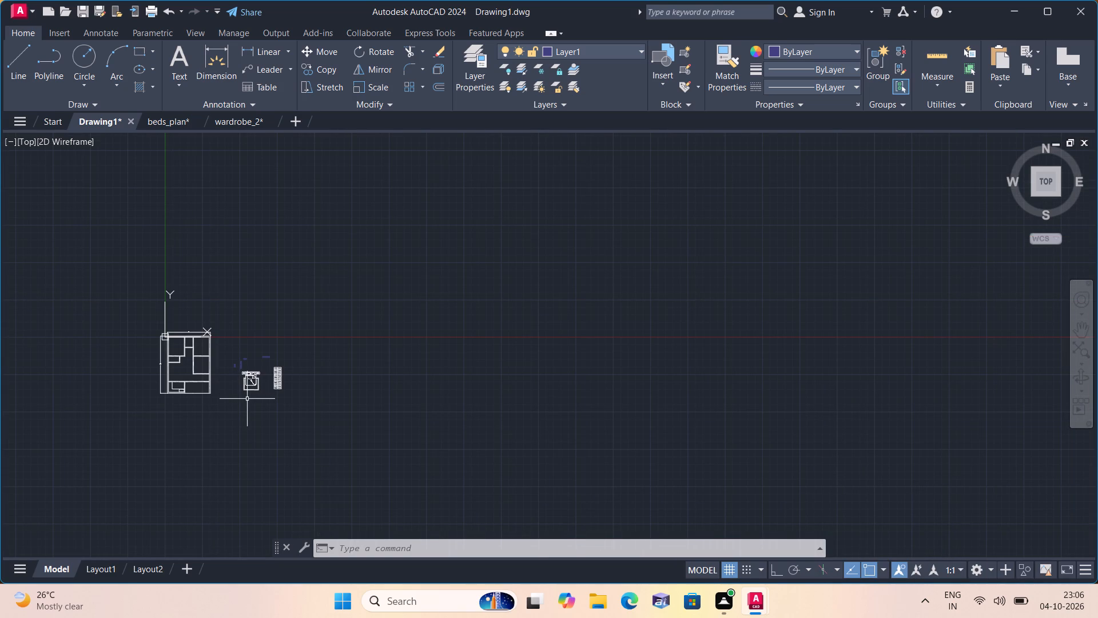
{"action": "middle_click_drag", "start_coordinate": [248, 399], "coordinate": [353, 383]}
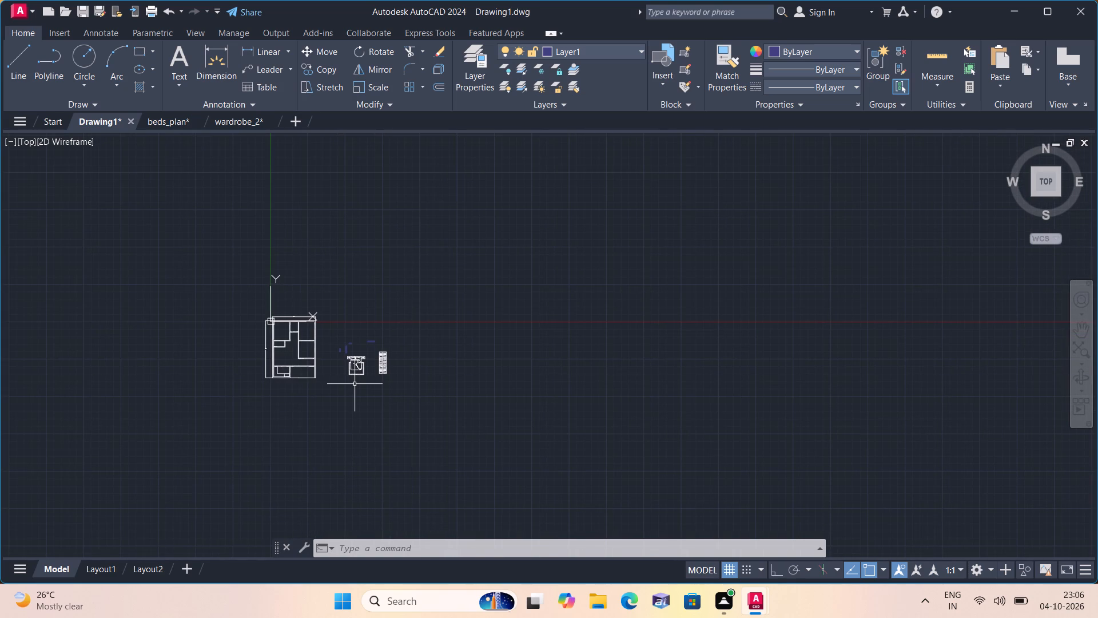
{"action": "scroll", "coordinate": [355, 384], "scroll_direction": "down", "scroll_amount": 1}
{"action": "scroll", "coordinate": [355, 384], "scroll_direction": "up", "scroll_amount": 1}
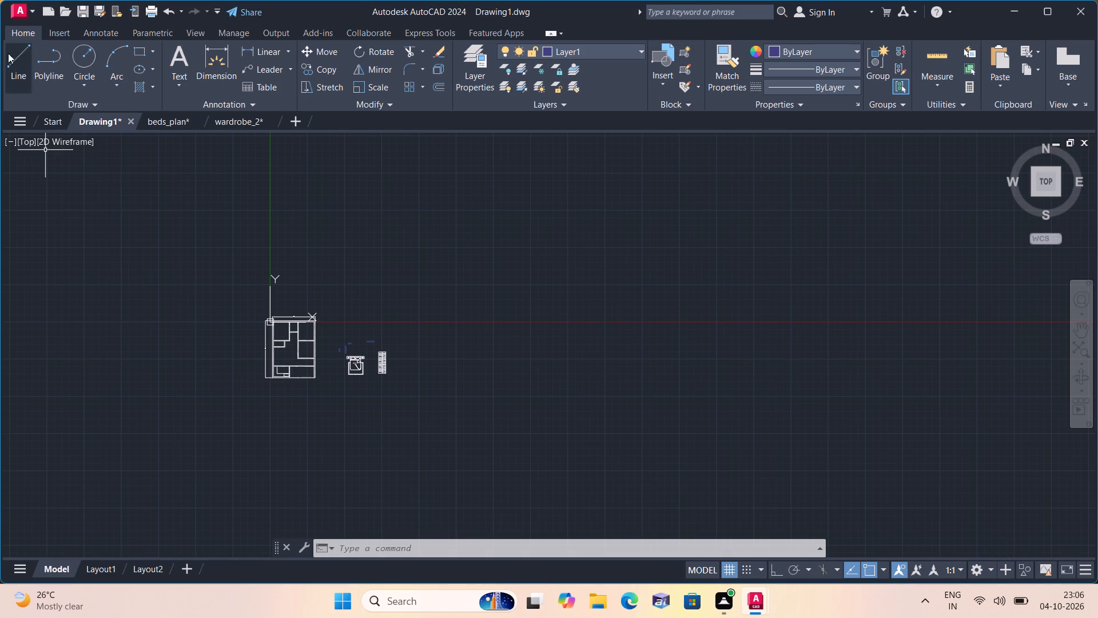
{"action": "left_click", "coordinate": [23, 10]}
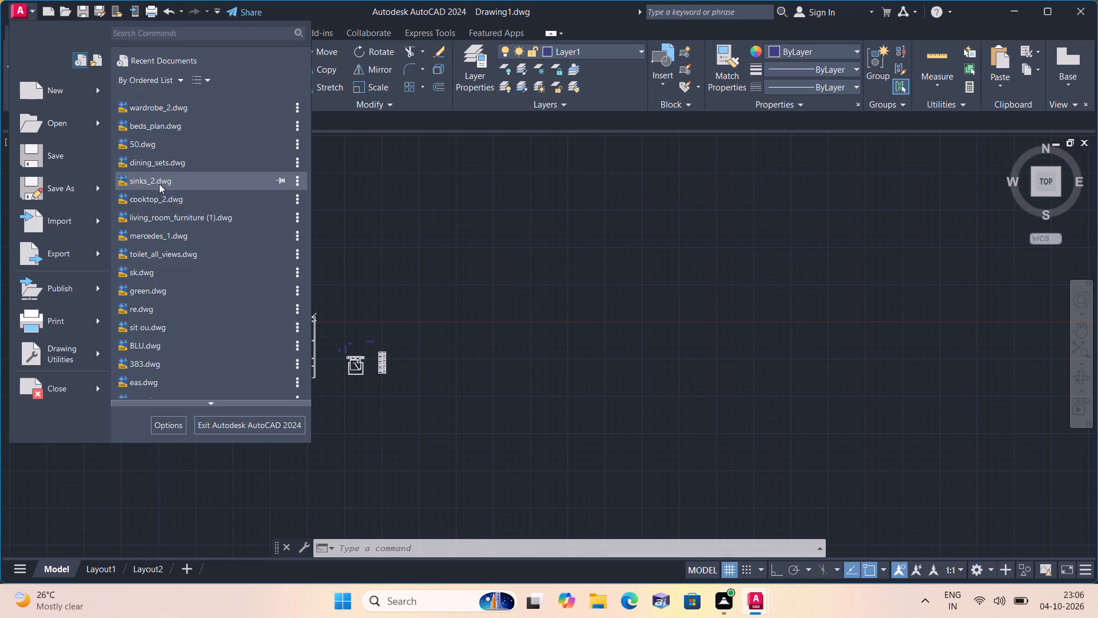
{"action": "left_click", "coordinate": [158, 250]}
{"action": "scroll", "coordinate": [202, 277], "scroll_direction": "down", "scroll_amount": 1}
{"action": "left_click", "coordinate": [482, 327]}
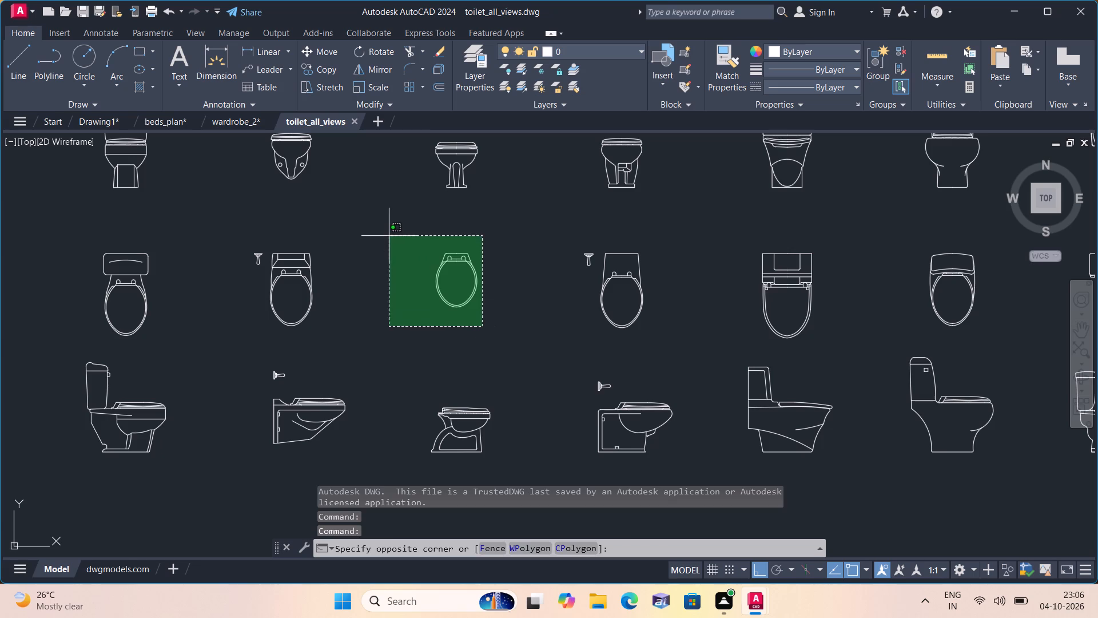
{"action": "left_click", "coordinate": [389, 236]}
{"action": "key", "text": "ctrl+c"}
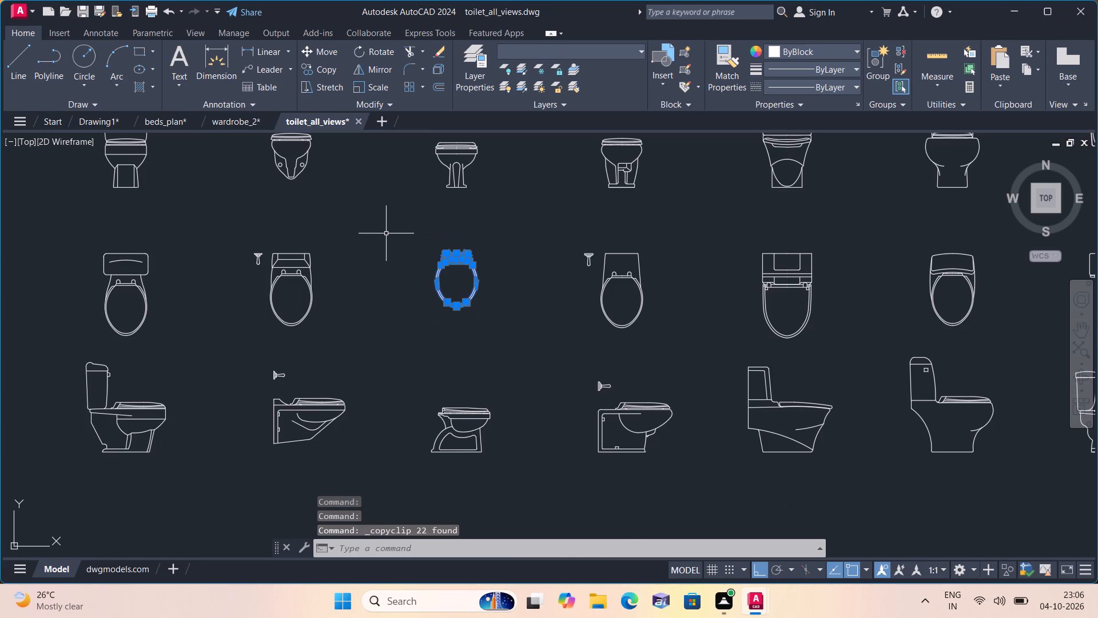
Paste the copied toilet into Drawing1, in the empty space to the right of the wardrobe.
{"action": "left_click", "coordinate": [90, 117]}
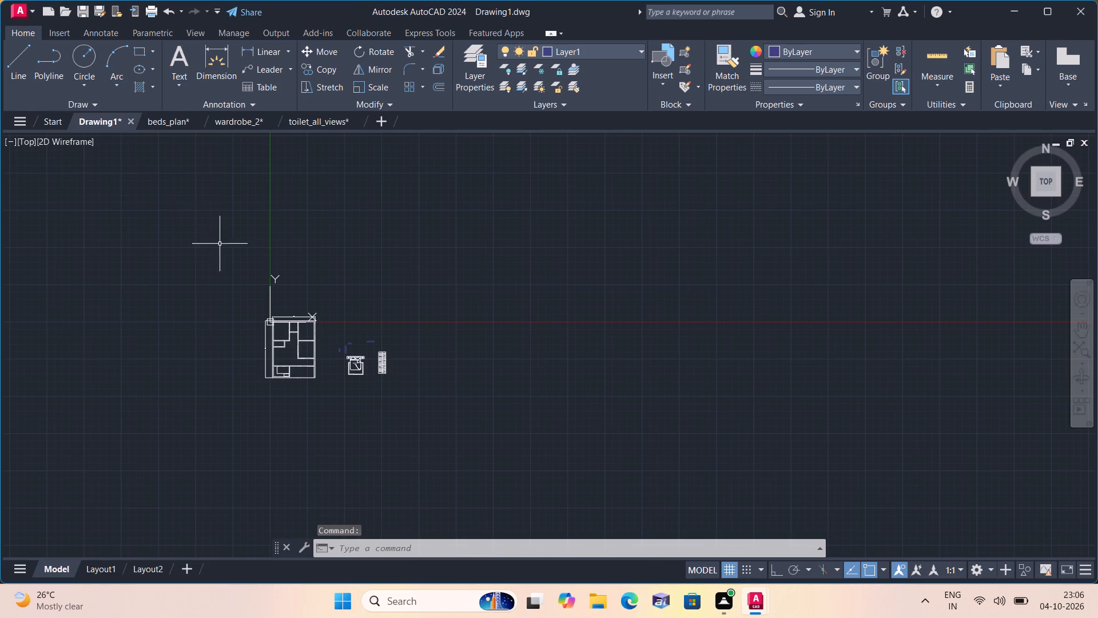
{"action": "key", "text": "ctrl+v"}
{"action": "left_click", "coordinate": [448, 414]}
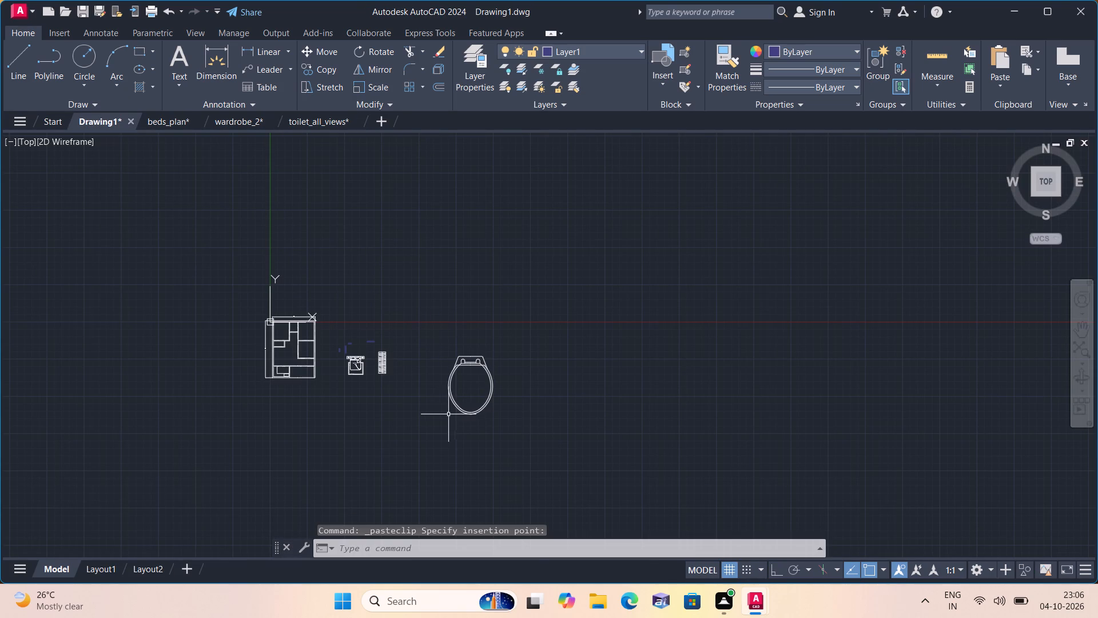
Copy the pasted toilet once, placing the duplicate above and slightly left of the original.
{"action": "left_click_drag", "start_coordinate": [423, 337], "coordinate": [433, 348]}
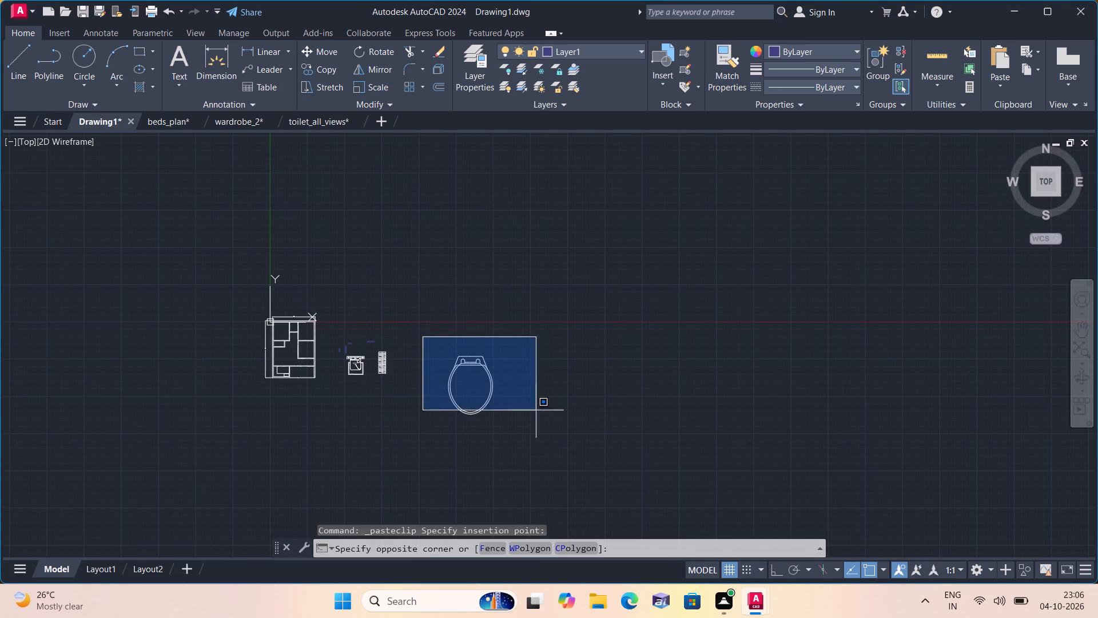
{"action": "left_click", "coordinate": [562, 422]}
{"action": "left_click", "coordinate": [318, 70]}
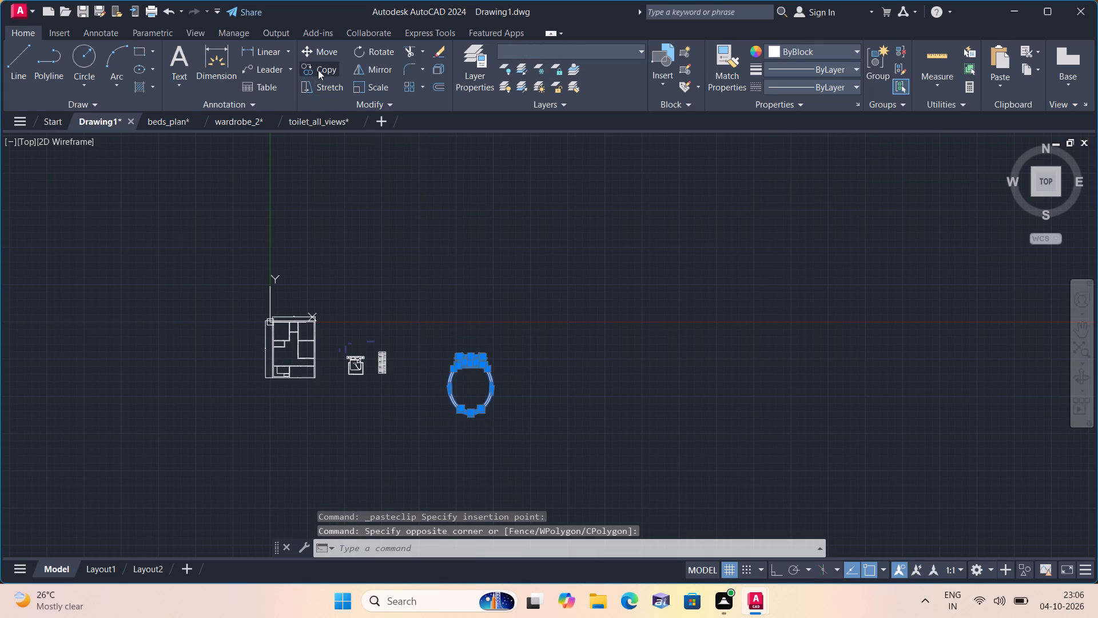
{"action": "left_click", "coordinate": [472, 378]}
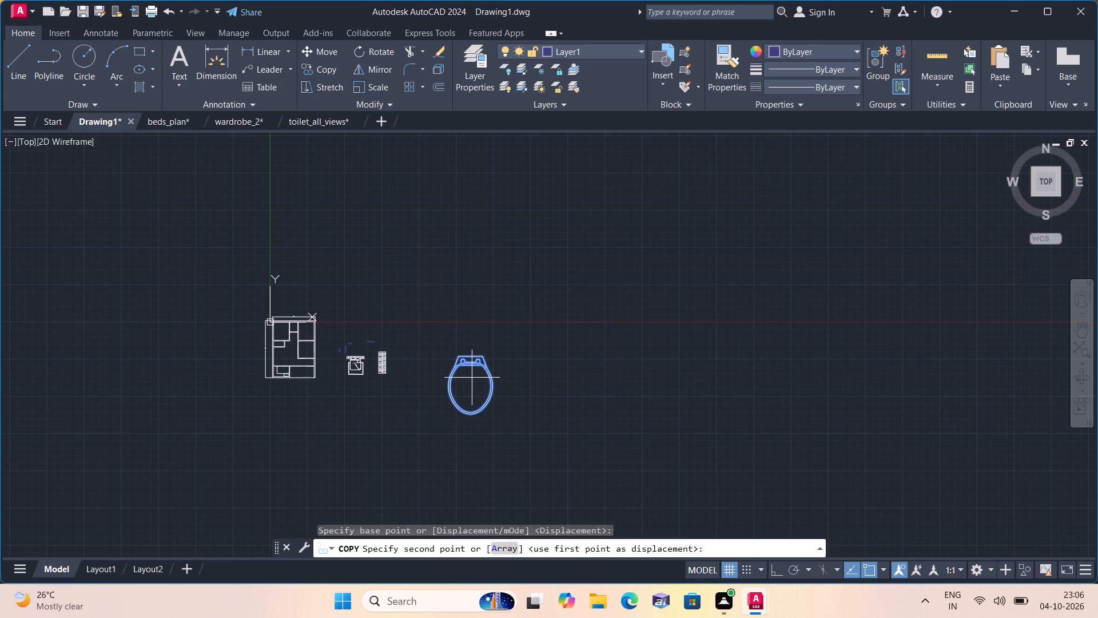
{"action": "left_click", "coordinate": [438, 276]}
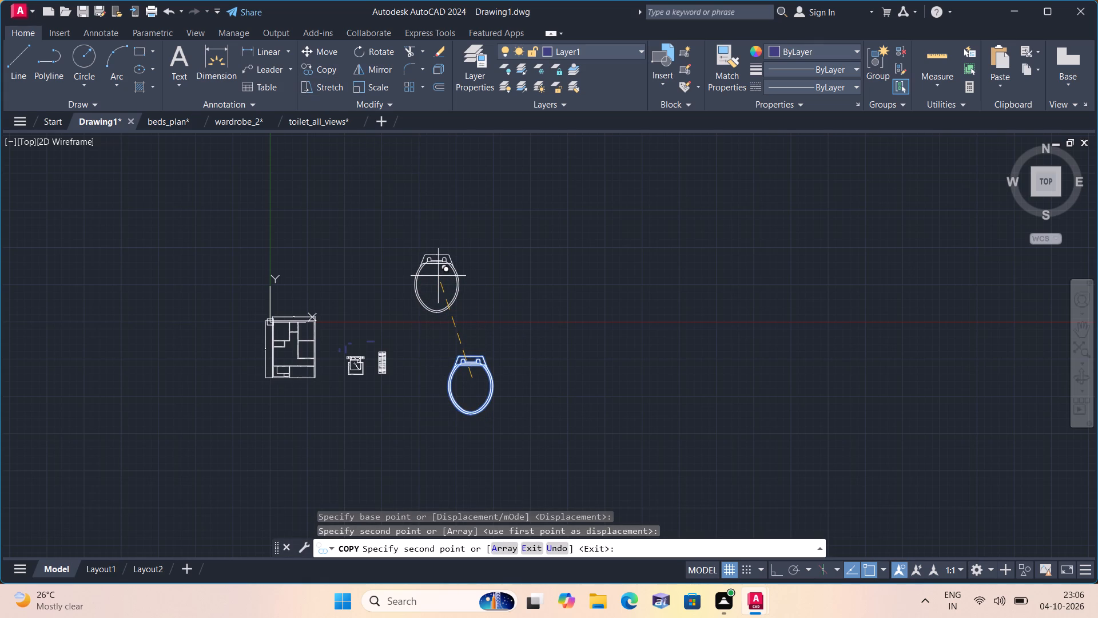
{"action": "key", "text": "Escape"}
Rotate the upper toilet copy 90° with ortho mode on so that it lies horizontally.
{"action": "left_click", "coordinate": [366, 230]}
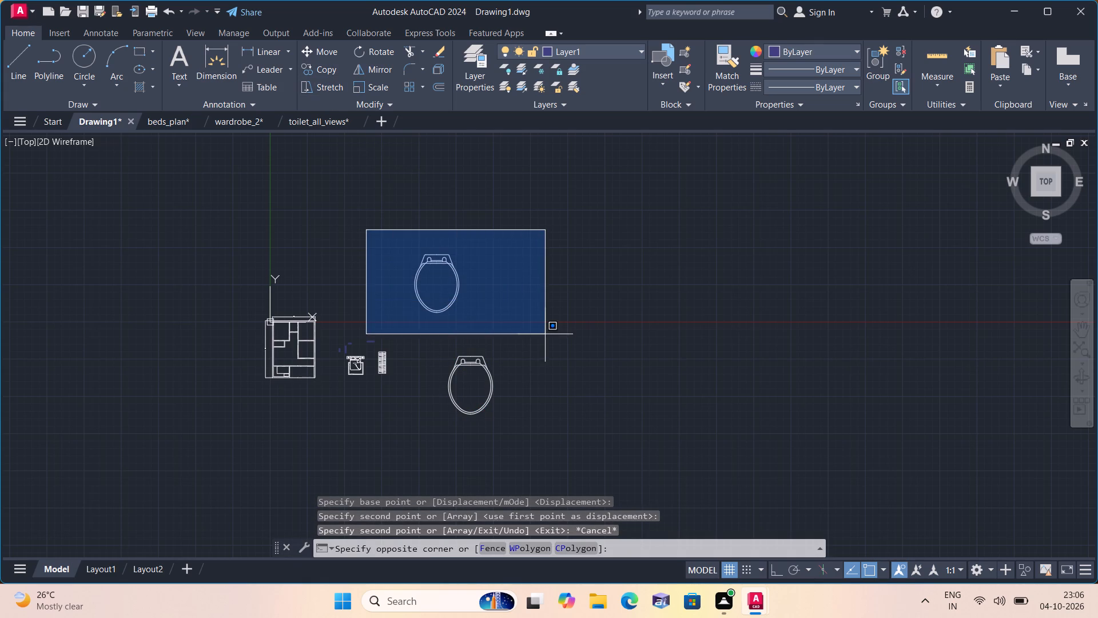
{"action": "left_click", "coordinate": [539, 322]}
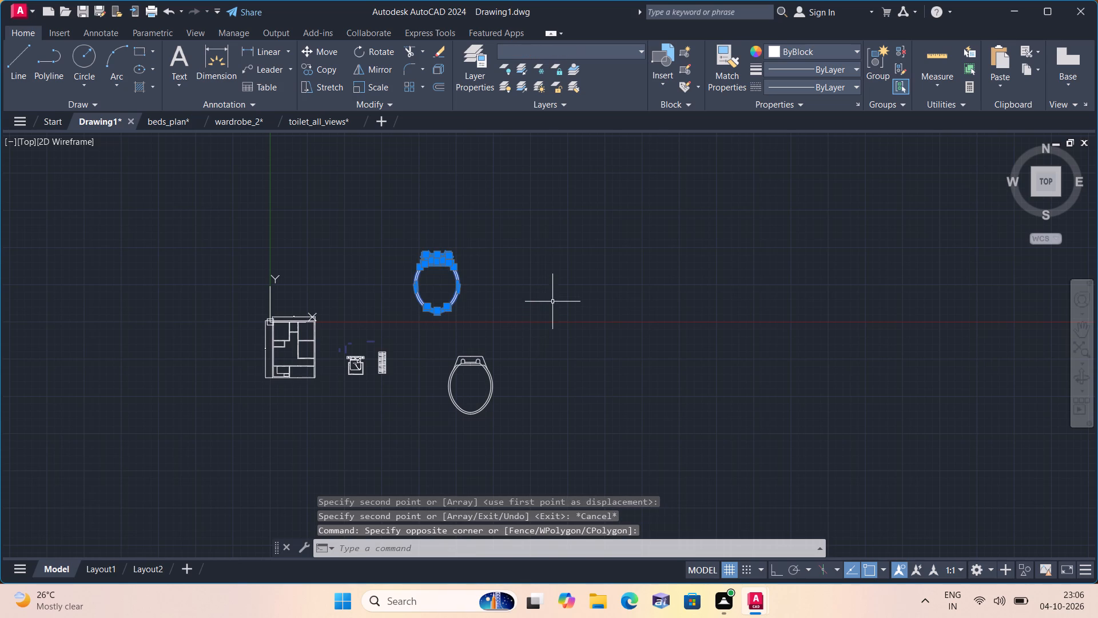
{"action": "key", "text": "F8"}
{"action": "left_click", "coordinate": [371, 50]}
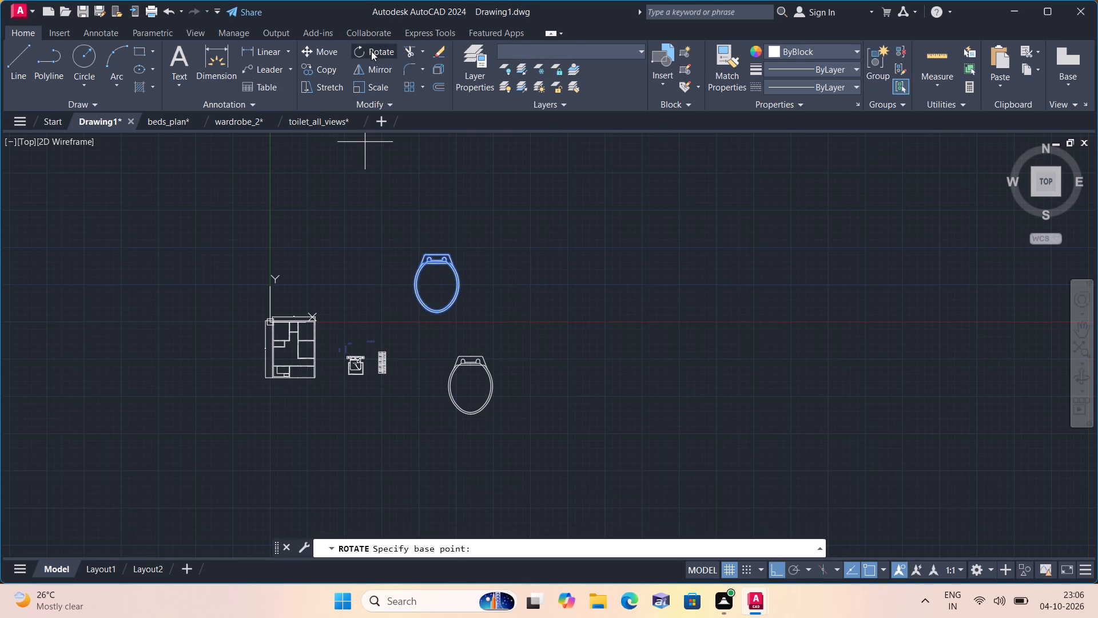
{"action": "left_click", "coordinate": [446, 284]}
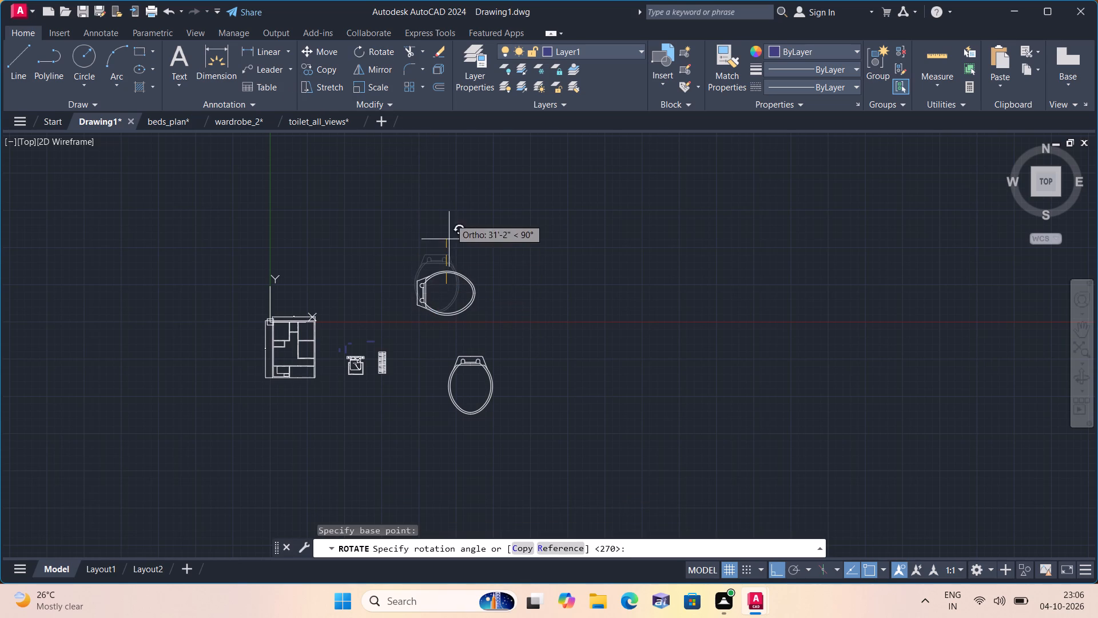
{"action": "left_click", "coordinate": [452, 201]}
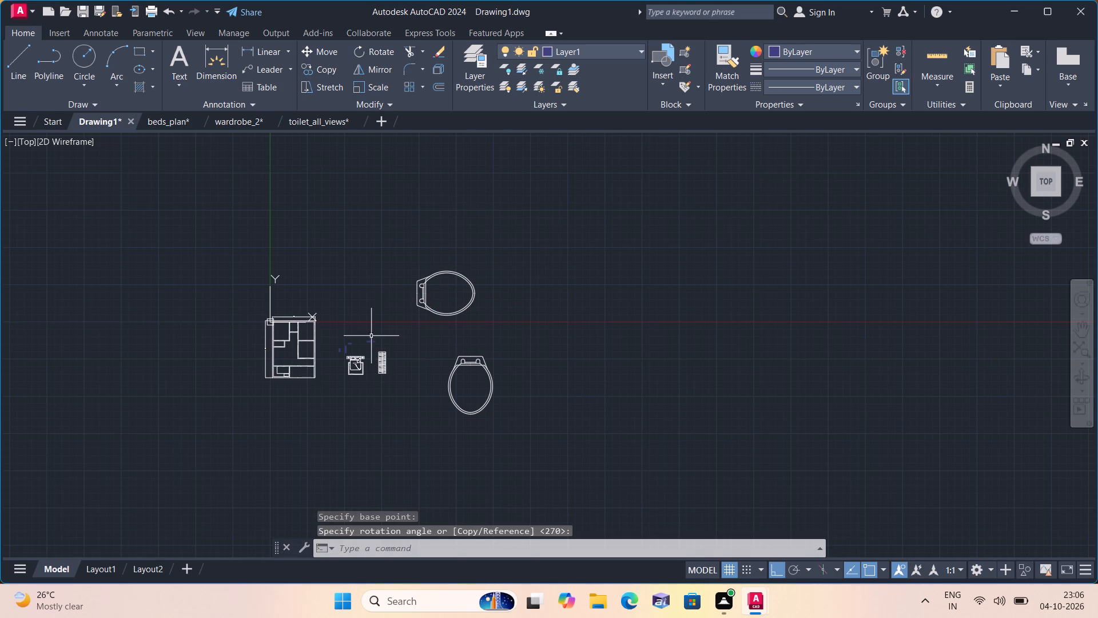
Close the toilet_all_views, wardrobe_2 and beds_plan drawings, saving the changes to each.
{"action": "scroll", "coordinate": [332, 387], "scroll_direction": "up", "scroll_amount": 1}
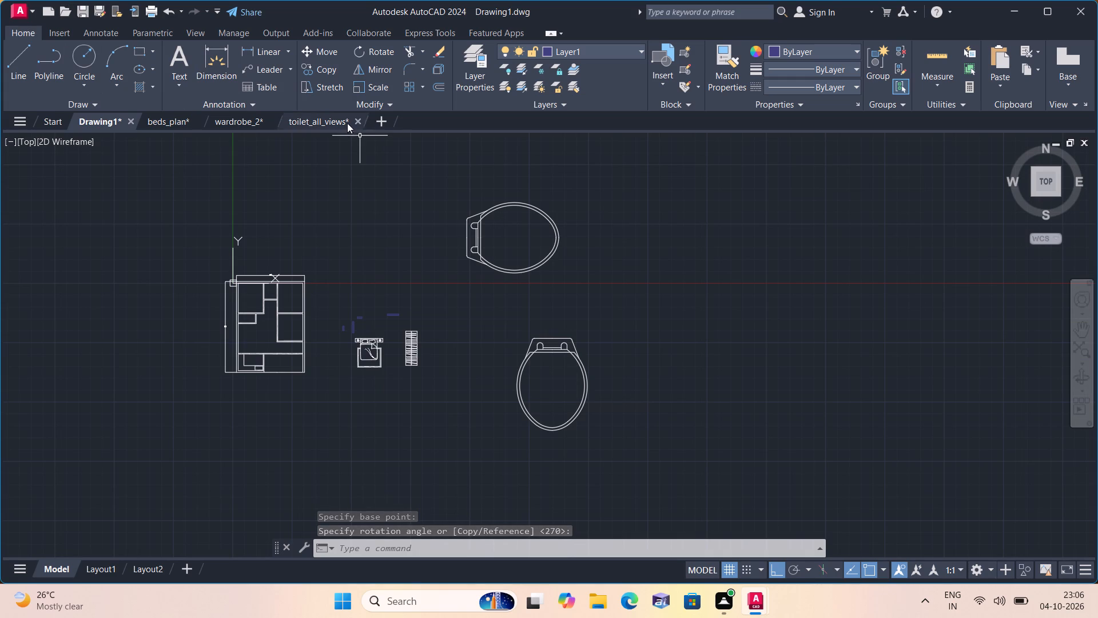
{"action": "left_click", "coordinate": [363, 118]}
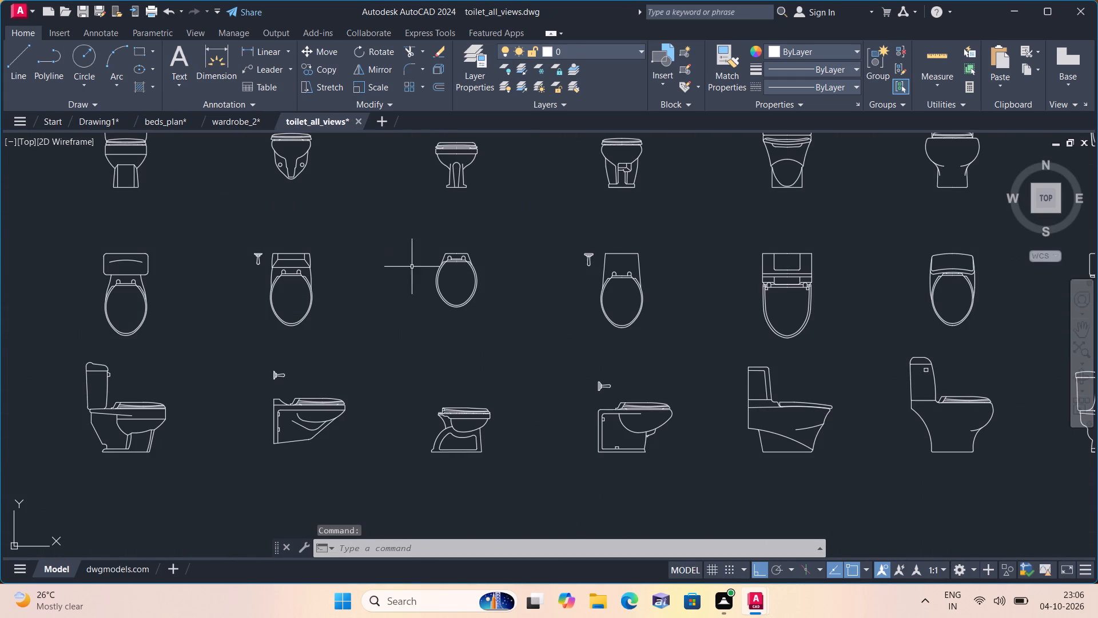
{"action": "left_click", "coordinate": [361, 122]}
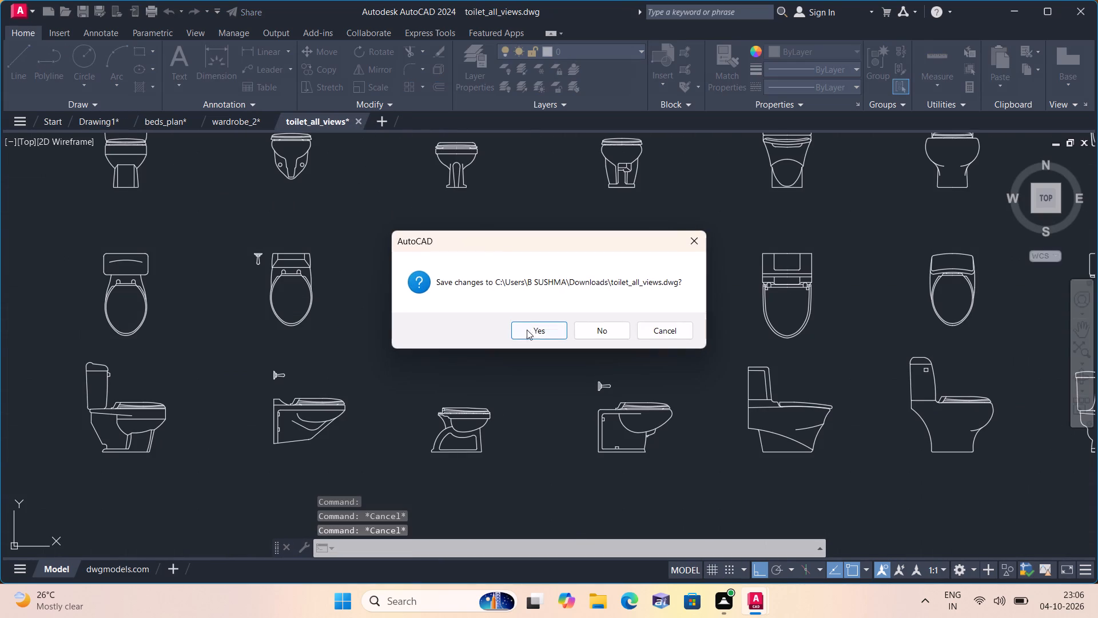
{"action": "left_click", "coordinate": [531, 329]}
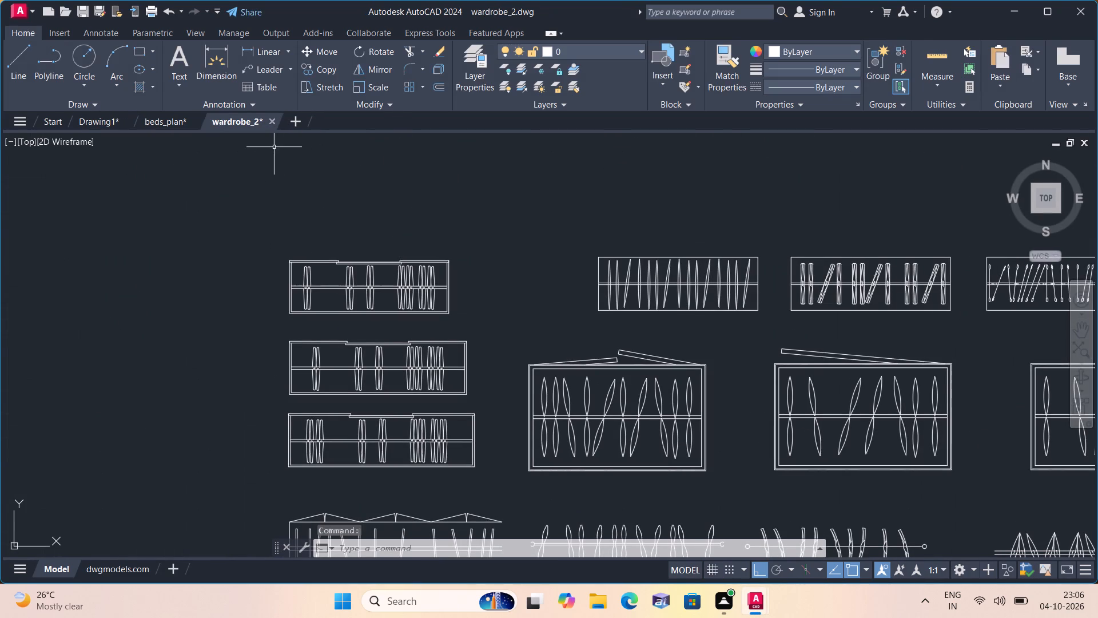
{"action": "left_click", "coordinate": [270, 118]}
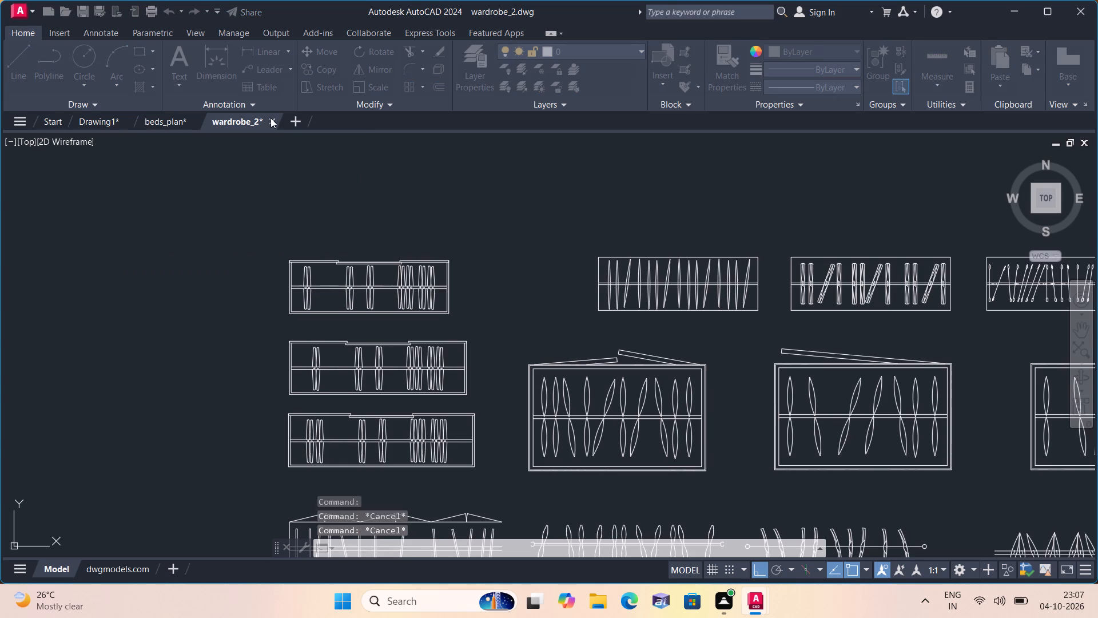
{"action": "left_click", "coordinate": [528, 323]}
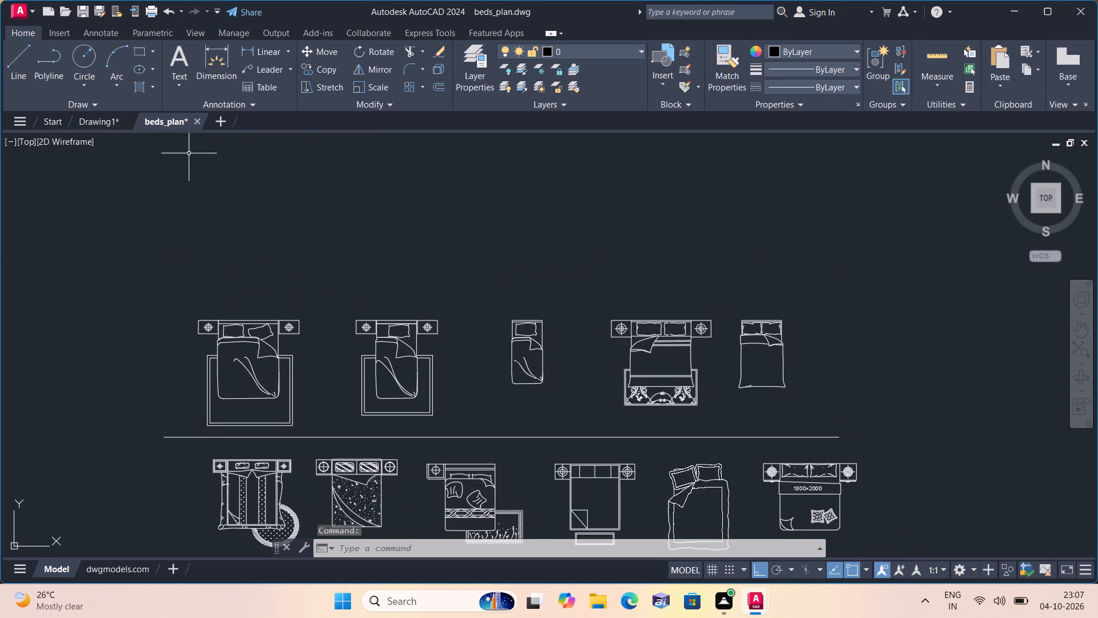
{"action": "left_click", "coordinate": [196, 117]}
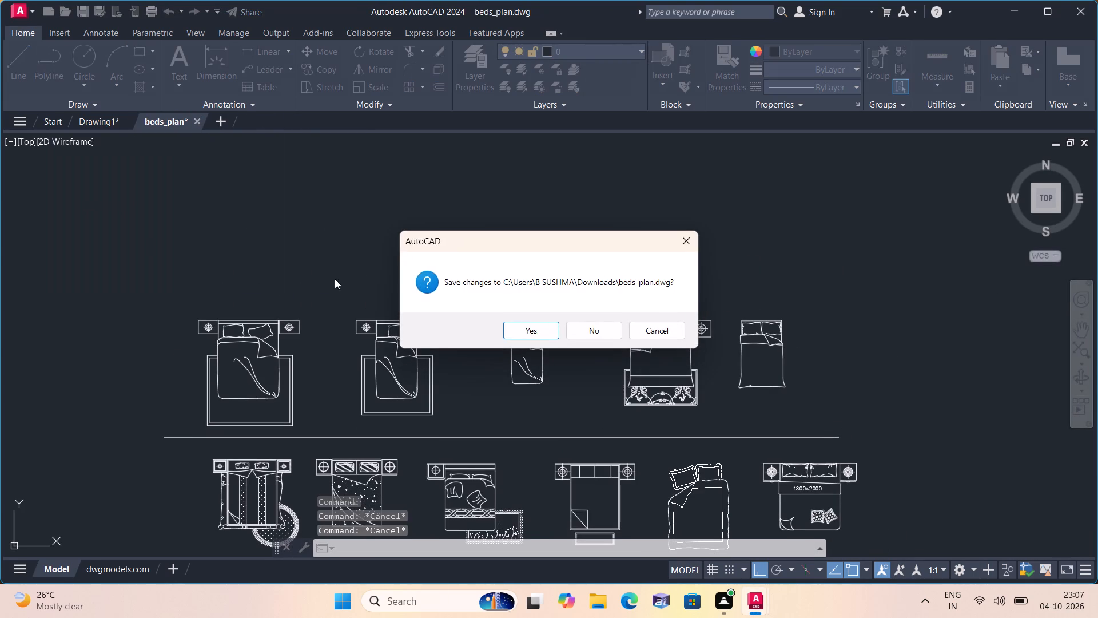
{"action": "left_click", "coordinate": [519, 326]}
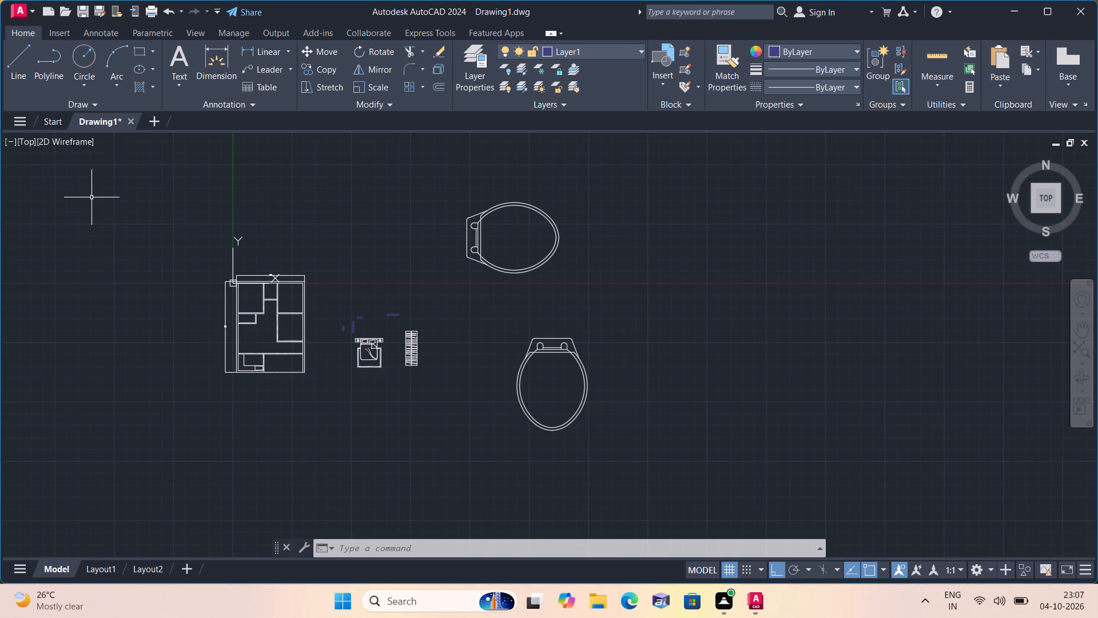
Open living_room_furniture (1).dwg and copy the three-seat sofa with its right-hand side table, the chaise sofa and the square centre table.
{"action": "scroll", "coordinate": [91, 197], "scroll_direction": "down", "scroll_amount": 1}
{"action": "left_click", "coordinate": [21, 6]}
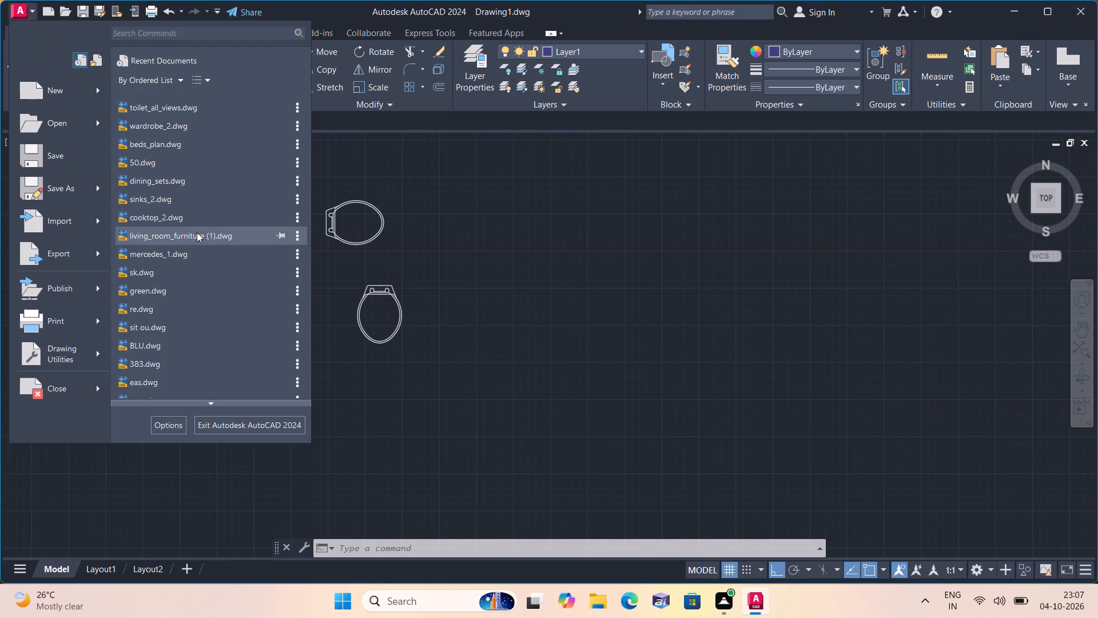
{"action": "left_click", "coordinate": [197, 233]}
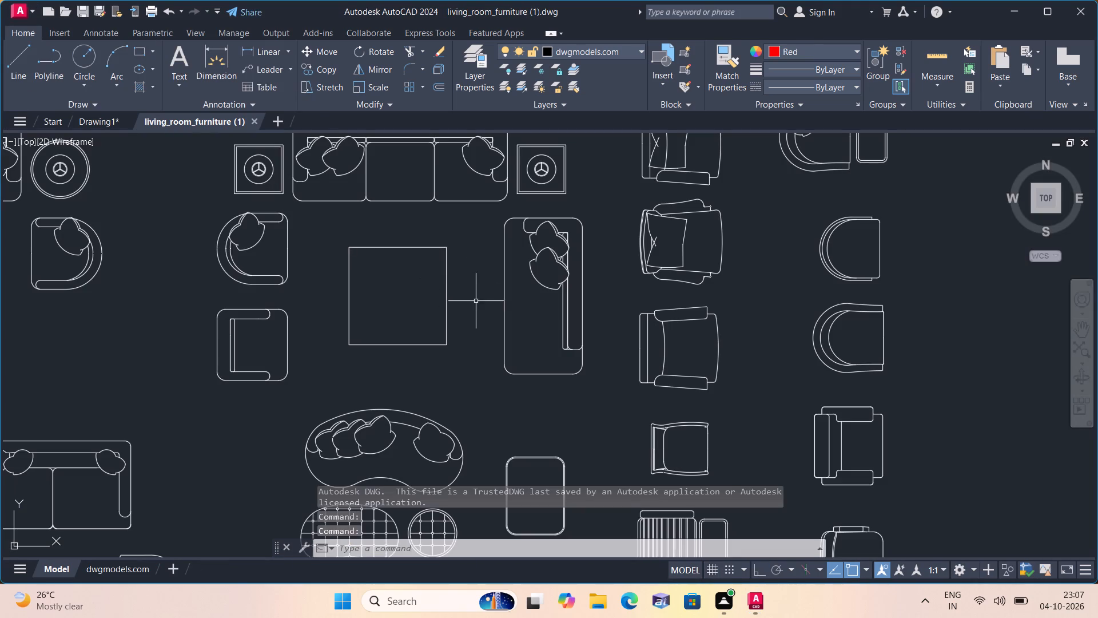
{"action": "left_click", "coordinate": [600, 398]}
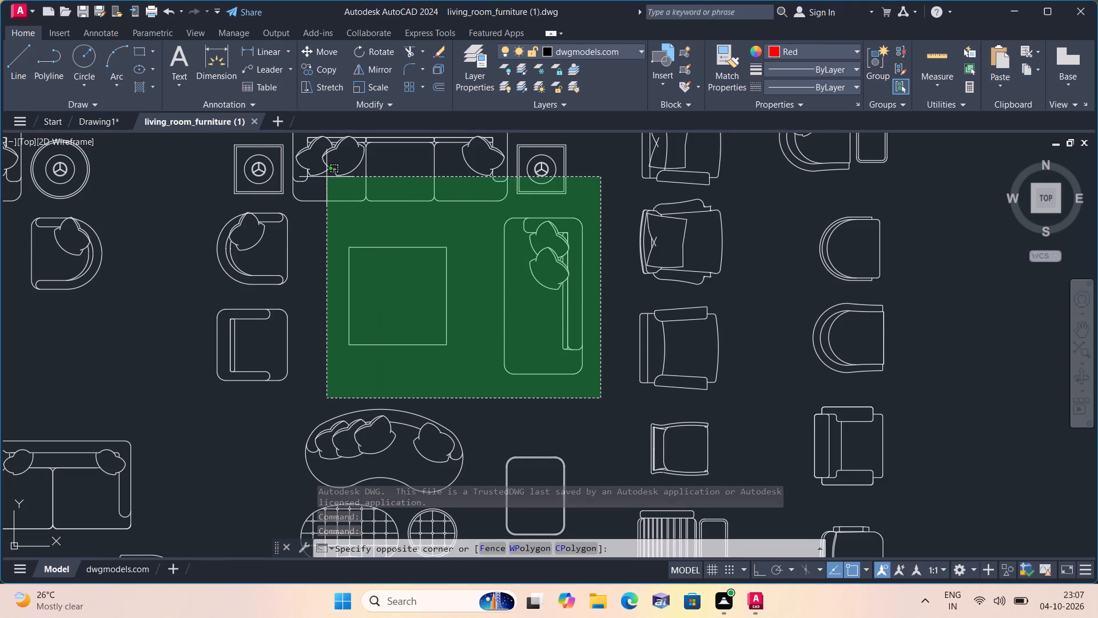
{"action": "middle_click_drag", "start_coordinate": [323, 167], "coordinate": [312, 262]}
{"action": "left_click", "coordinate": [301, 198]}
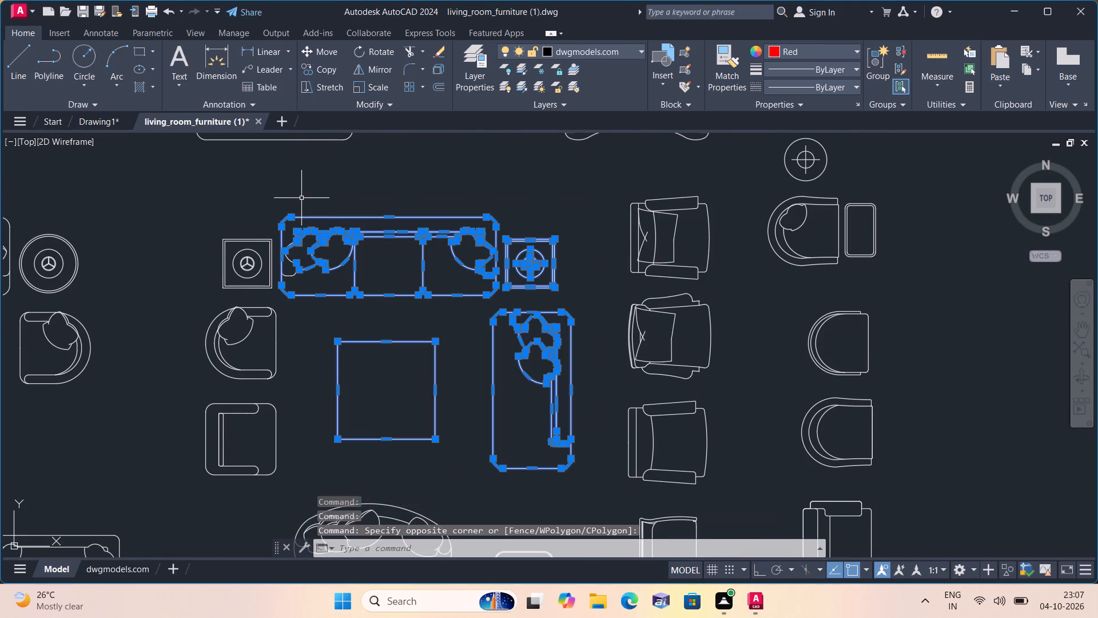
{"action": "scroll", "coordinate": [358, 303], "scroll_direction": "up", "scroll_amount": 2}
{"action": "left_click", "coordinate": [358, 308]}
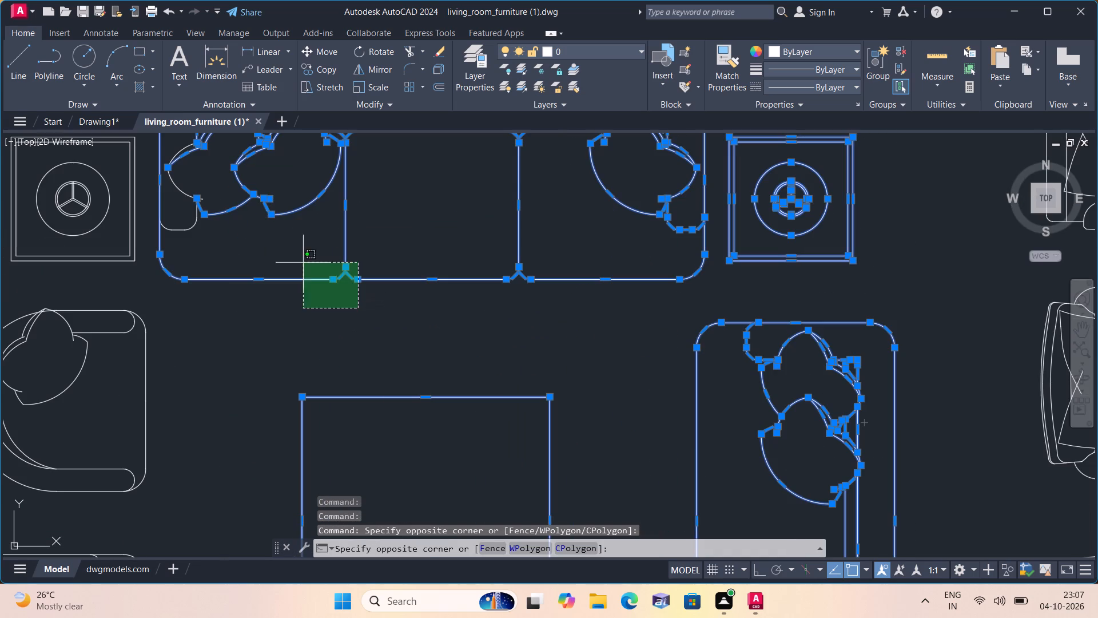
{"action": "middle_click_drag", "start_coordinate": [183, 178], "coordinate": [198, 271]}
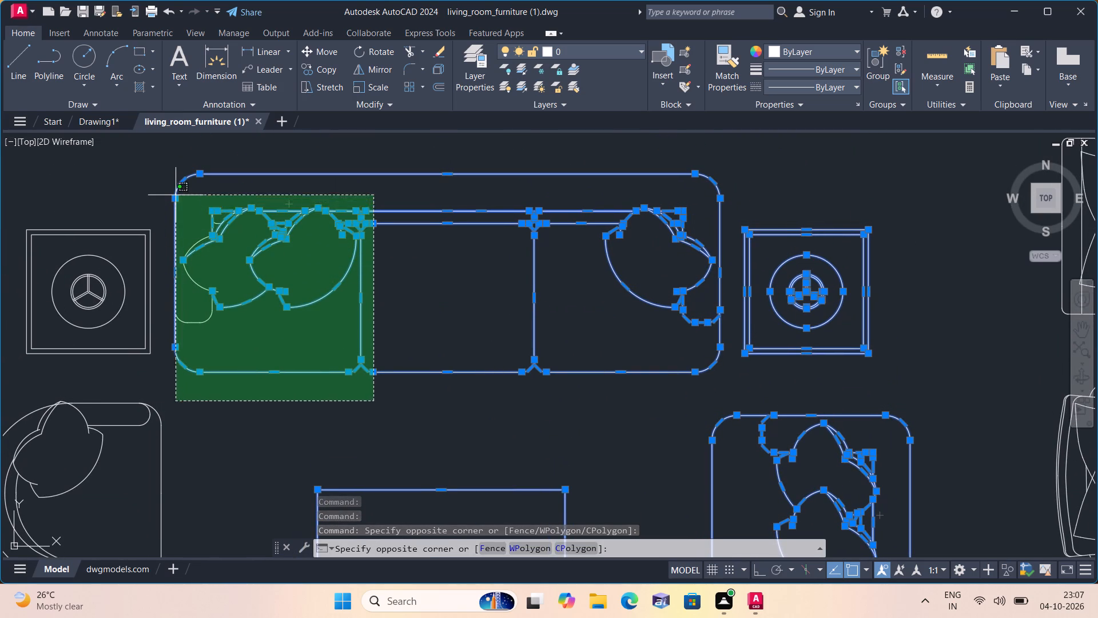
{"action": "left_click", "coordinate": [176, 195]}
{"action": "scroll", "coordinate": [176, 195], "scroll_direction": "down", "scroll_amount": 2}
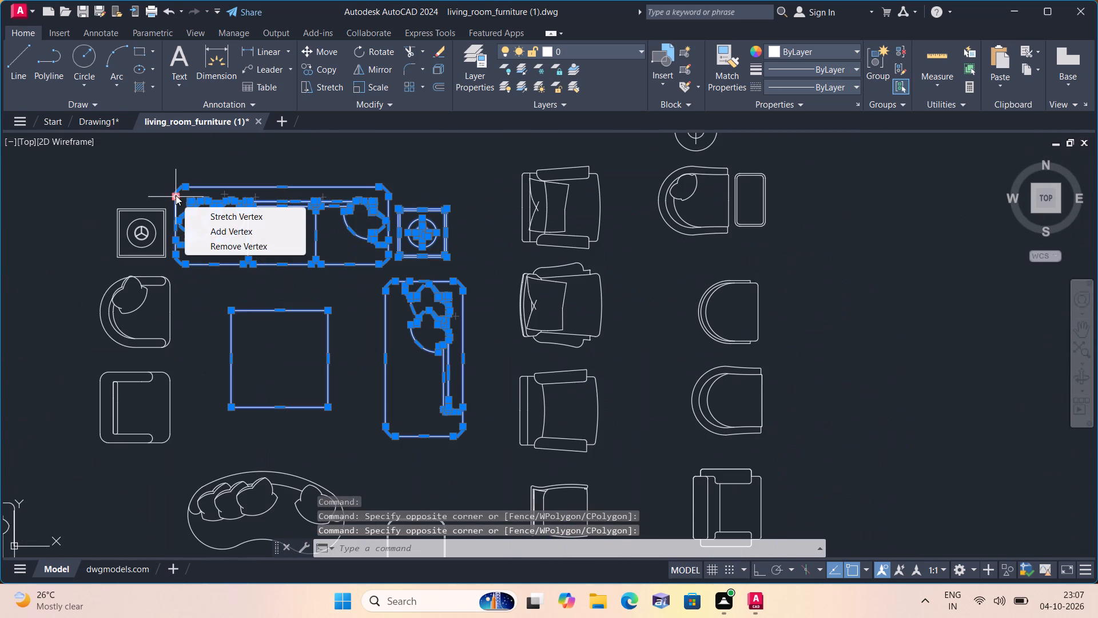
{"action": "key", "text": "ctrl+c"}
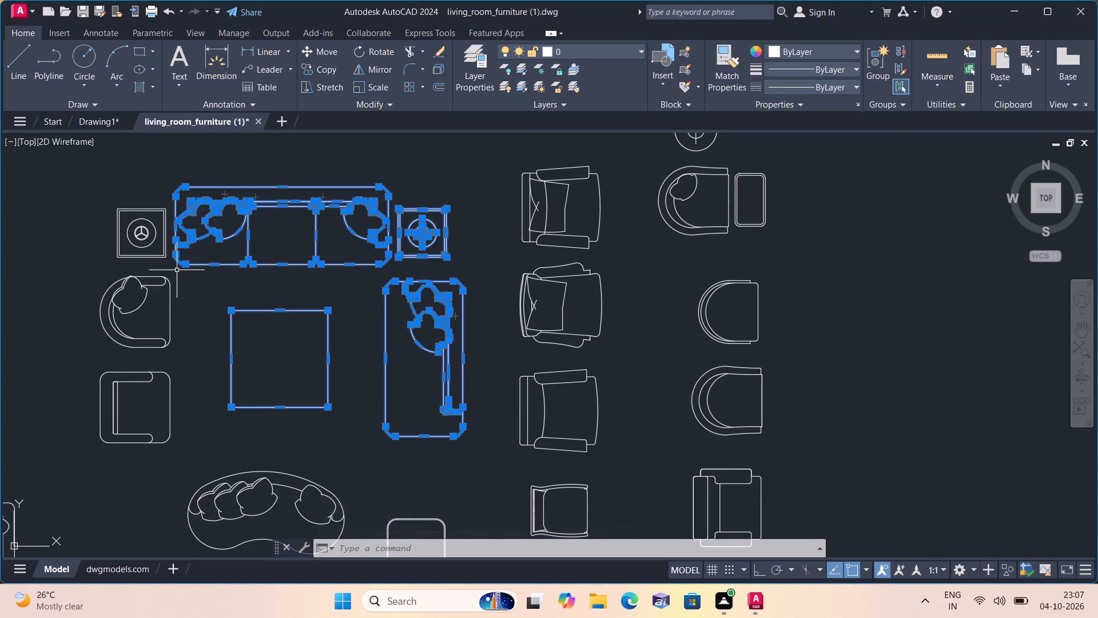
{"action": "key", "text": "ctrl+c"}
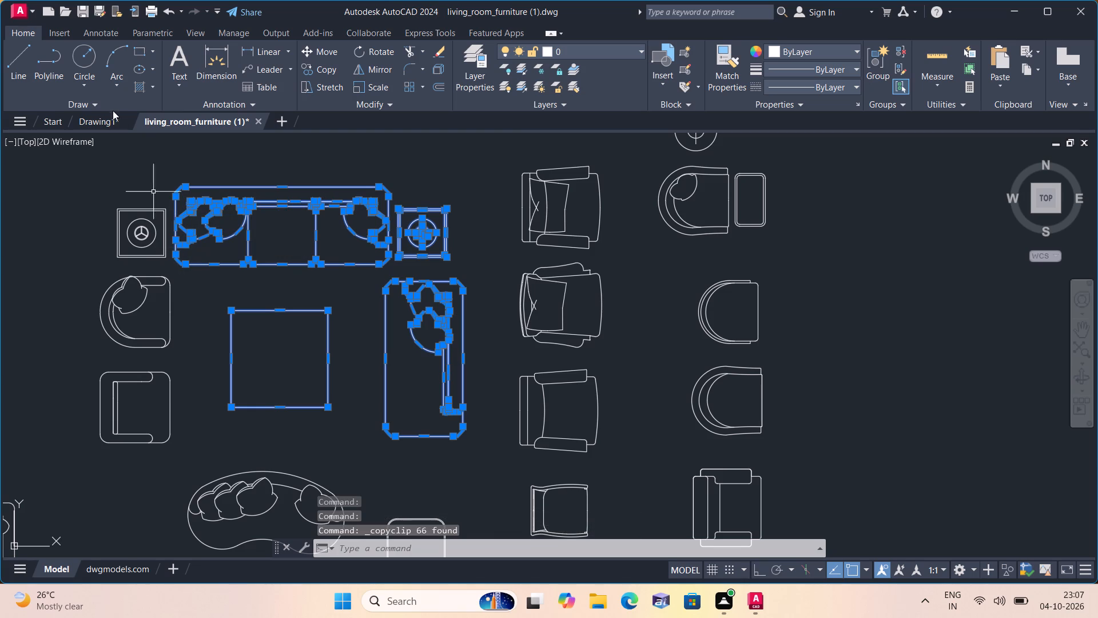
Paste the copied sofa set into Drawing1, in the empty area to the right of the toilets.
{"action": "left_click", "coordinate": [104, 124]}
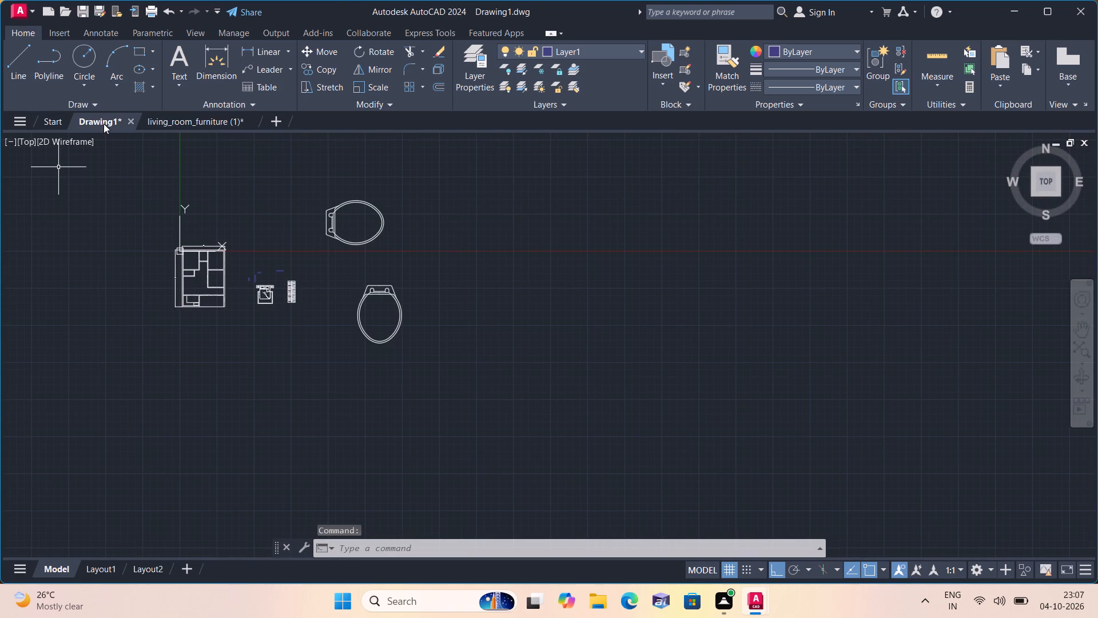
{"action": "key", "text": "ctrl+v"}
{"action": "scroll", "coordinate": [114, 169], "scroll_direction": "down", "scroll_amount": 3}
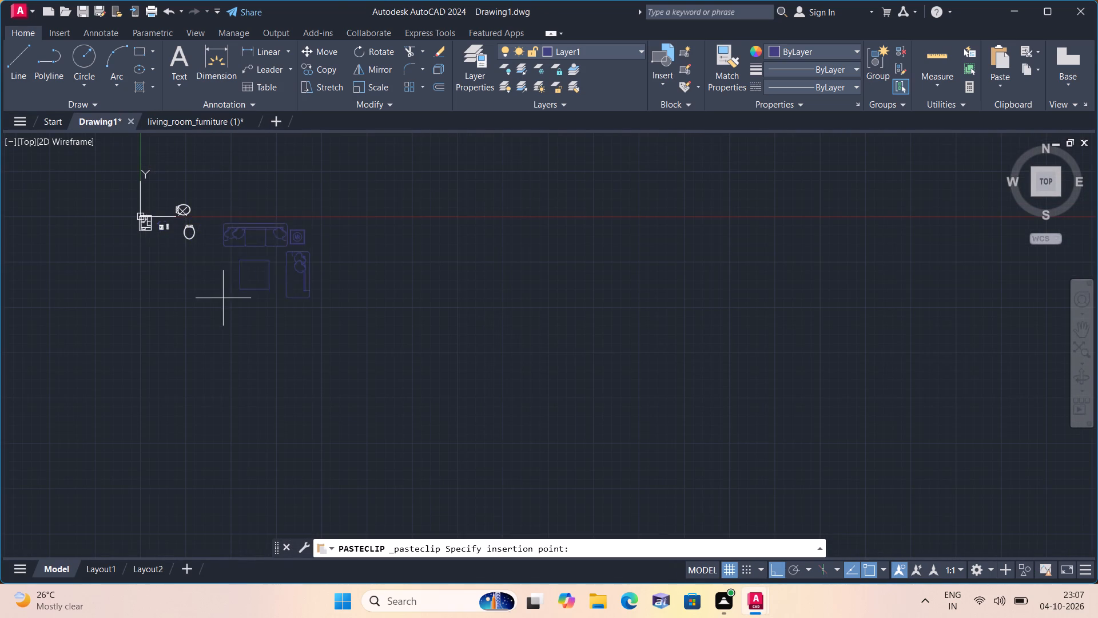
{"action": "left_click", "coordinate": [250, 298]}
Scale the whole pasted sofa set down freehand to roughly a third of its size.
{"action": "left_click", "coordinate": [236, 200]}
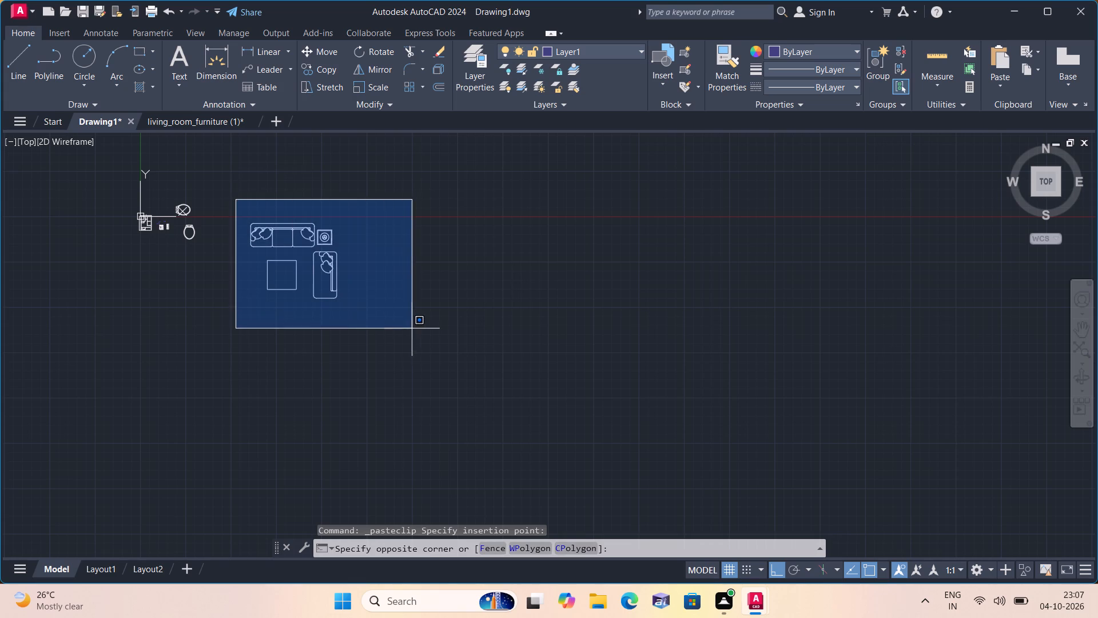
{"action": "left_click", "coordinate": [418, 331]}
{"action": "left_click", "coordinate": [376, 87]}
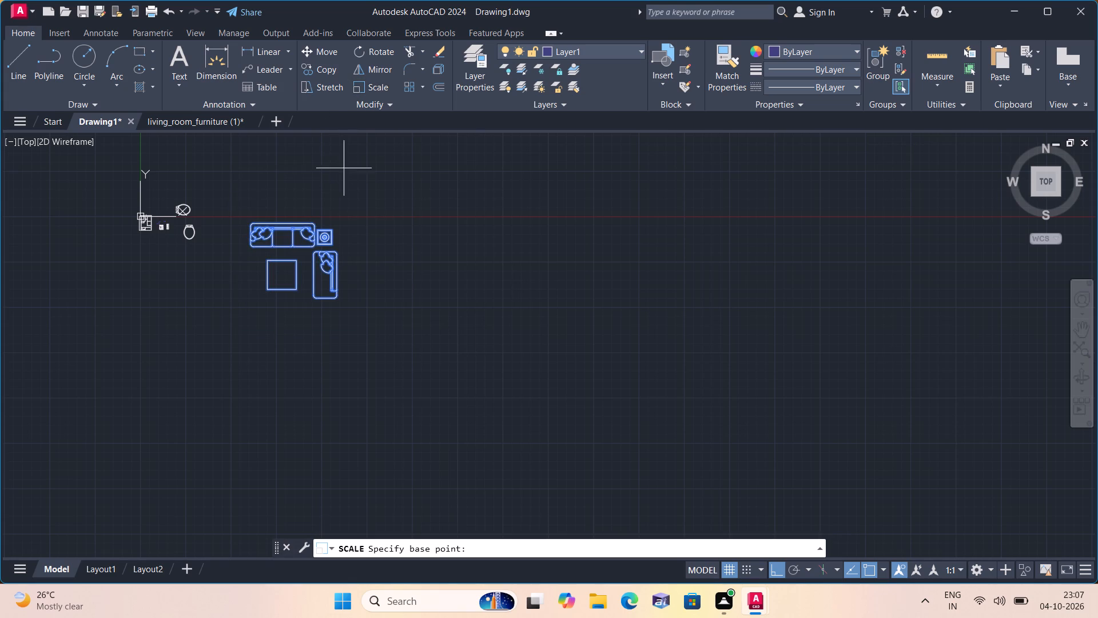
{"action": "left_click", "coordinate": [296, 272]}
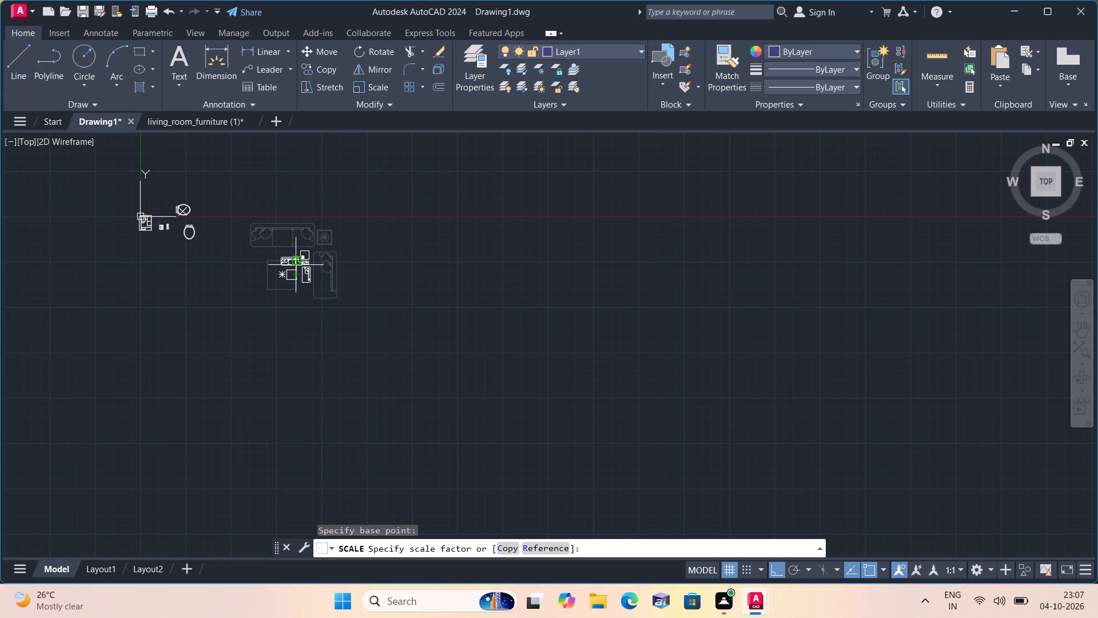
{"action": "left_click", "coordinate": [296, 265]}
With ortho mode off, move the reduced sofa set up and left, placing it just right of the two toilets.
{"action": "left_click", "coordinate": [265, 241]}
{"action": "left_click", "coordinate": [330, 284]}
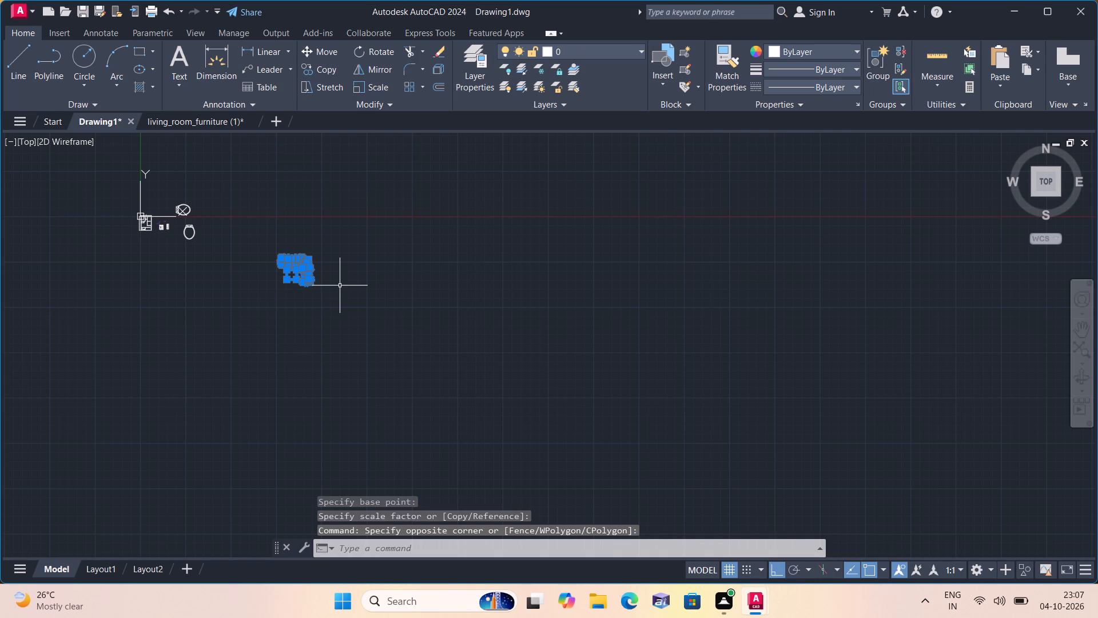
{"action": "key", "text": "F8"}
{"action": "left_click", "coordinate": [328, 51]}
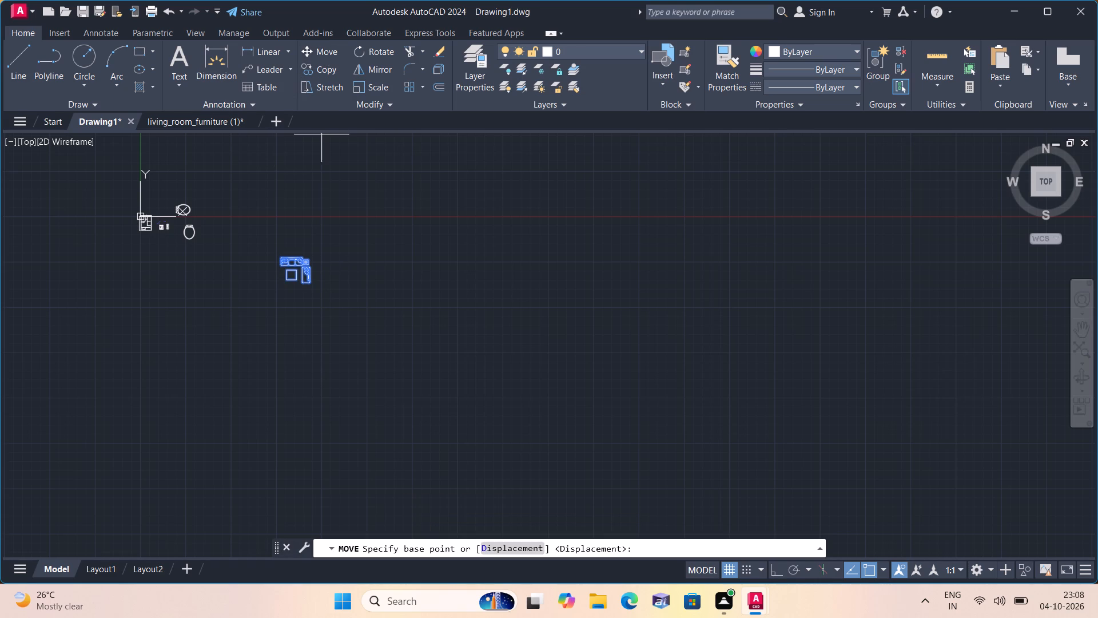
{"action": "left_click", "coordinate": [300, 276]}
{"action": "scroll", "coordinate": [223, 225], "scroll_direction": "up", "scroll_amount": 3}
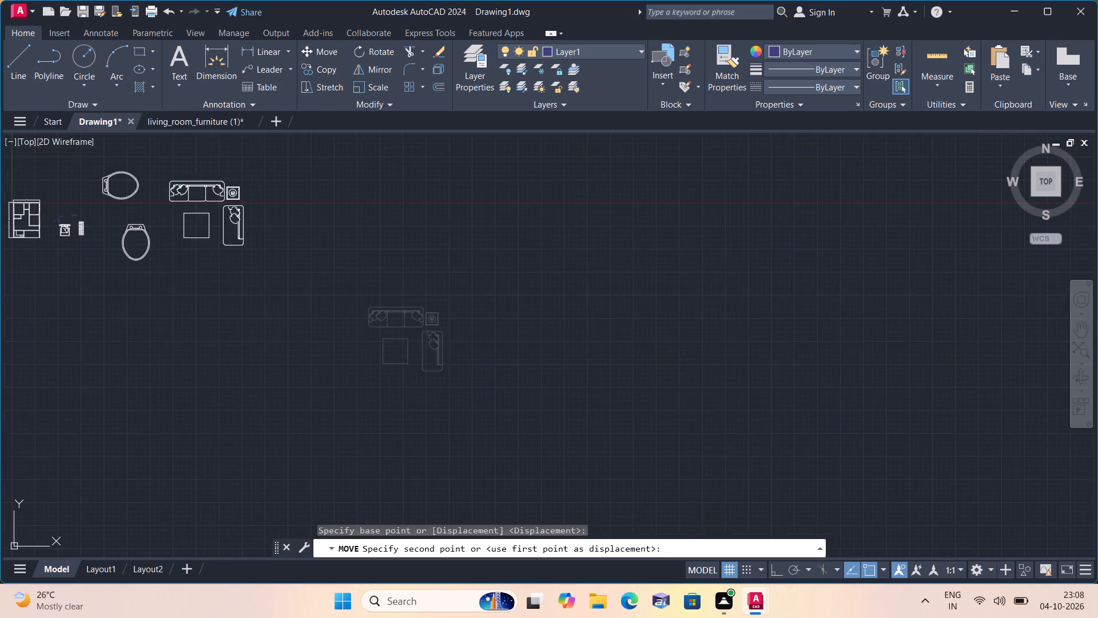
{"action": "left_click", "coordinate": [223, 225]}
Copy the bed with its side tables and rug once, placing the duplicate directly above the original.
{"action": "middle_click_drag", "start_coordinate": [191, 202], "coordinate": [316, 272]}
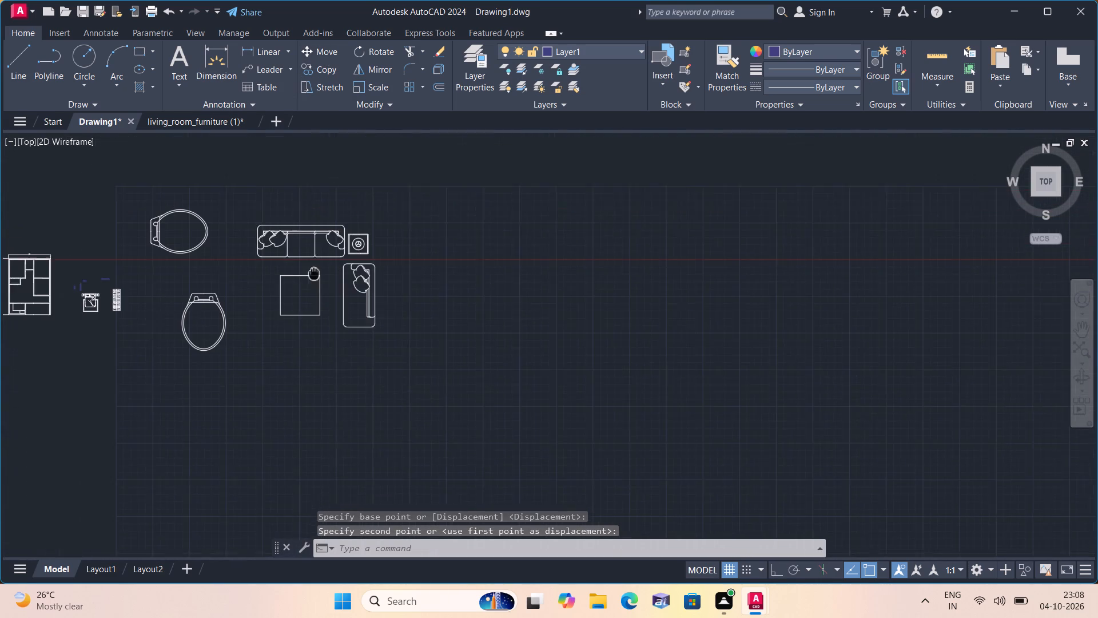
{"action": "middle_click_drag", "start_coordinate": [21, 305], "coordinate": [158, 286]}
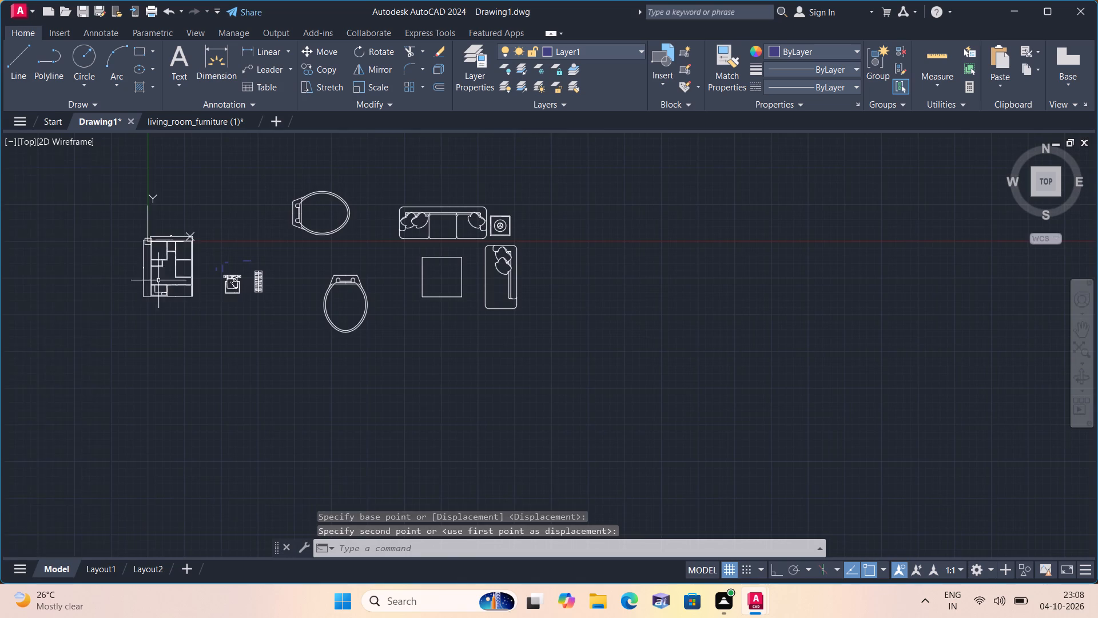
{"action": "scroll", "coordinate": [149, 255], "scroll_direction": "up", "scroll_amount": 2}
{"action": "scroll", "coordinate": [376, 306], "scroll_direction": "up", "scroll_amount": 2}
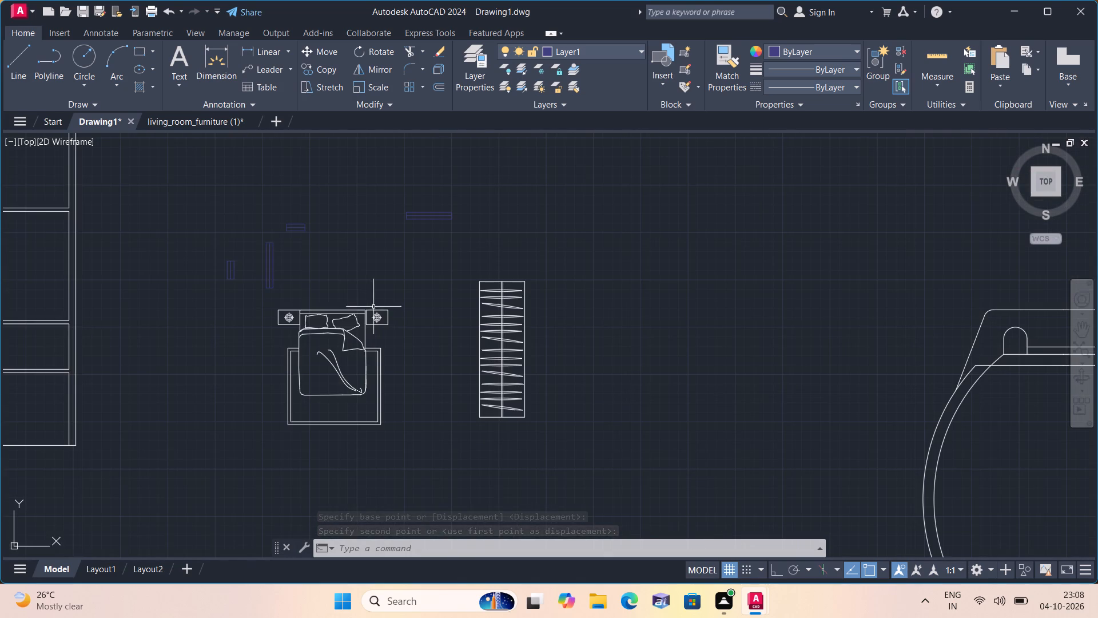
{"action": "left_click", "coordinate": [262, 308]}
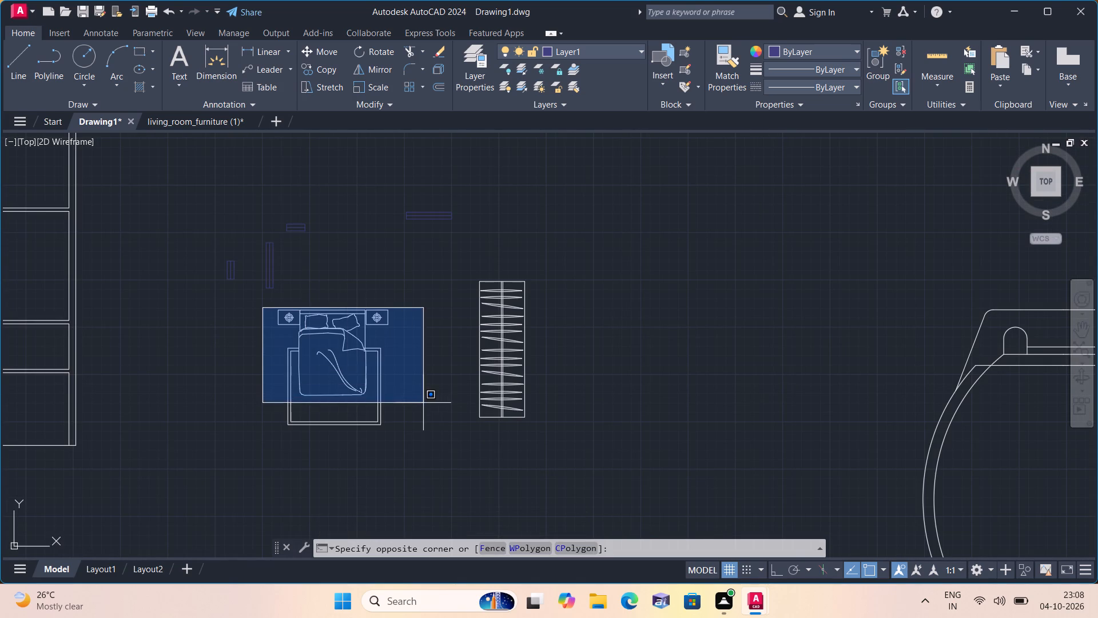
{"action": "left_click", "coordinate": [426, 437]}
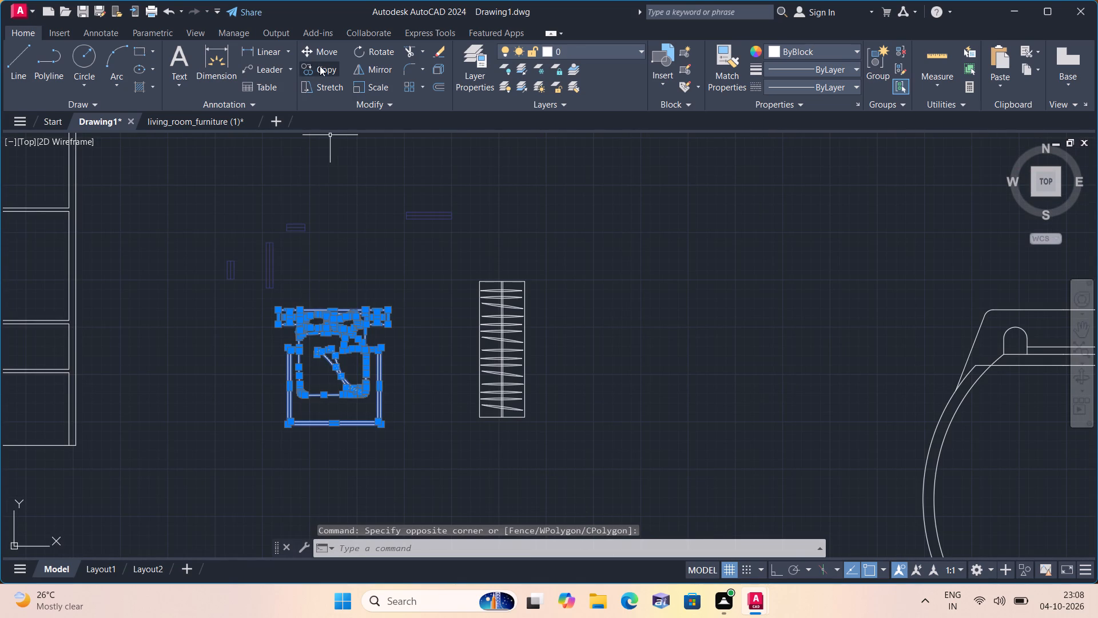
{"action": "left_click", "coordinate": [320, 65]}
{"action": "left_click", "coordinate": [337, 345]}
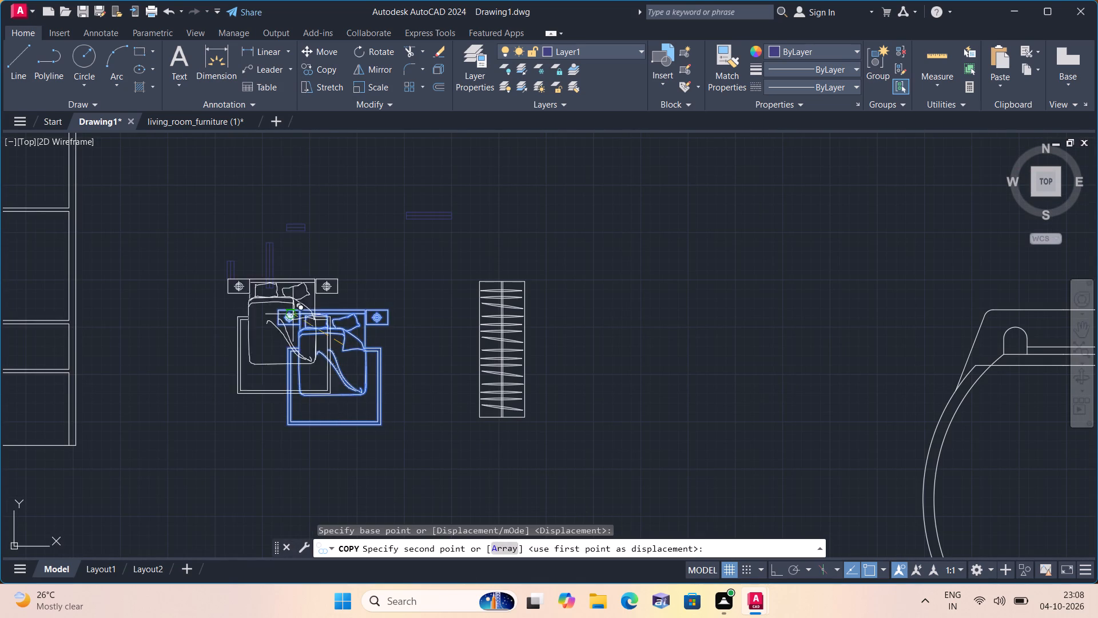
{"action": "scroll", "coordinate": [237, 269], "scroll_direction": "down", "scroll_amount": 1}
{"action": "middle_click_drag", "start_coordinate": [203, 266], "coordinate": [369, 308]}
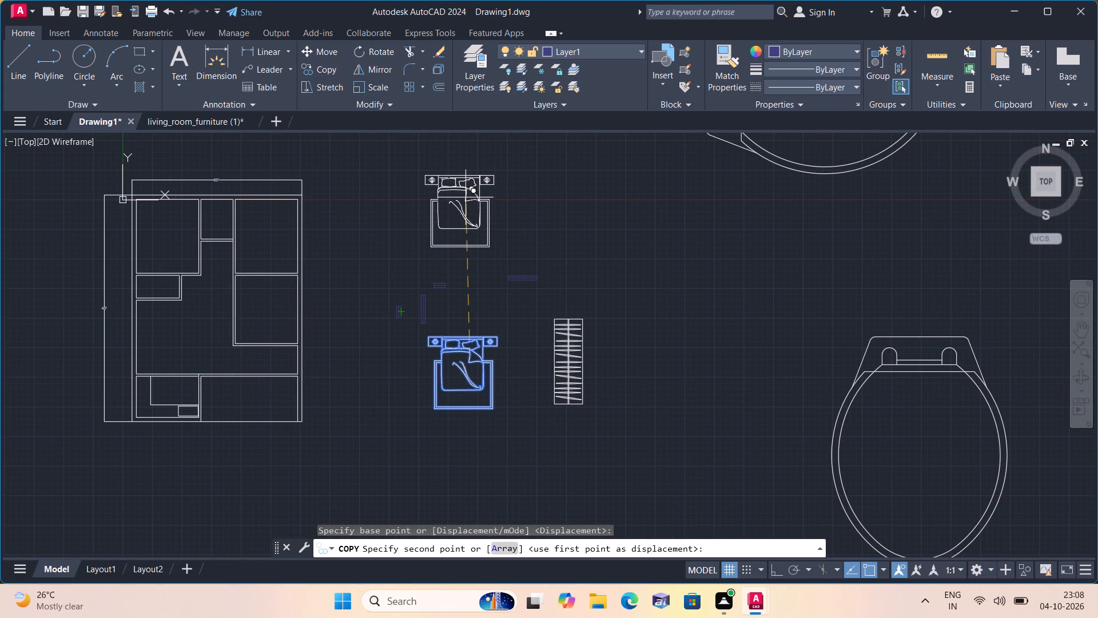
{"action": "left_click", "coordinate": [466, 197]}
{"action": "key", "text": "Escape"}
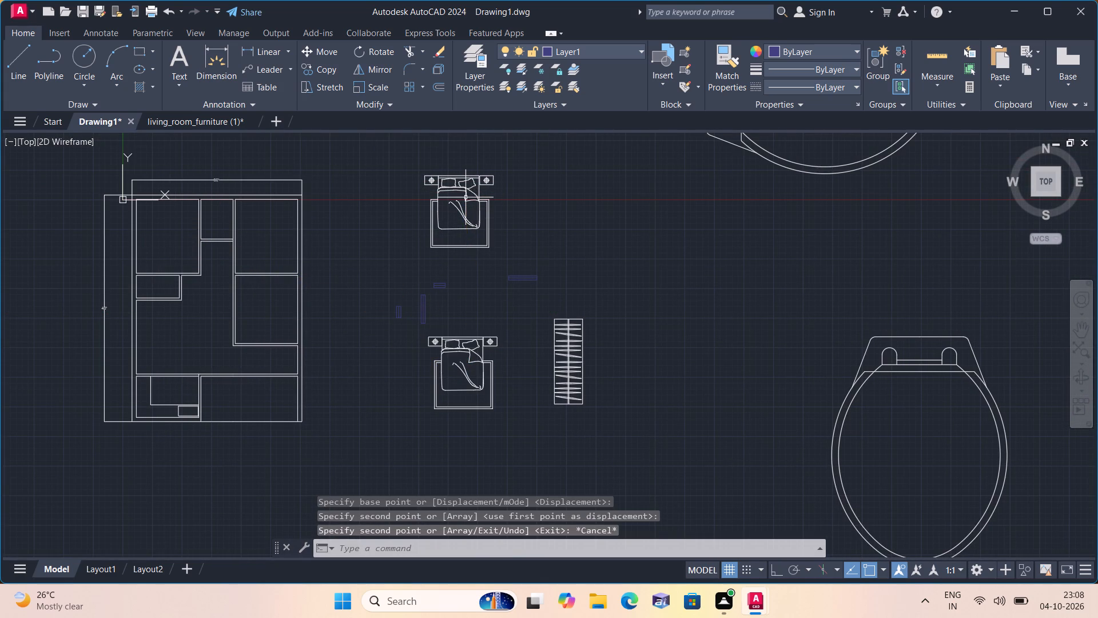
Scale the upper bed copy down freehand to a little over half its size.
{"action": "left_click_drag", "start_coordinate": [521, 260], "coordinate": [515, 252]}
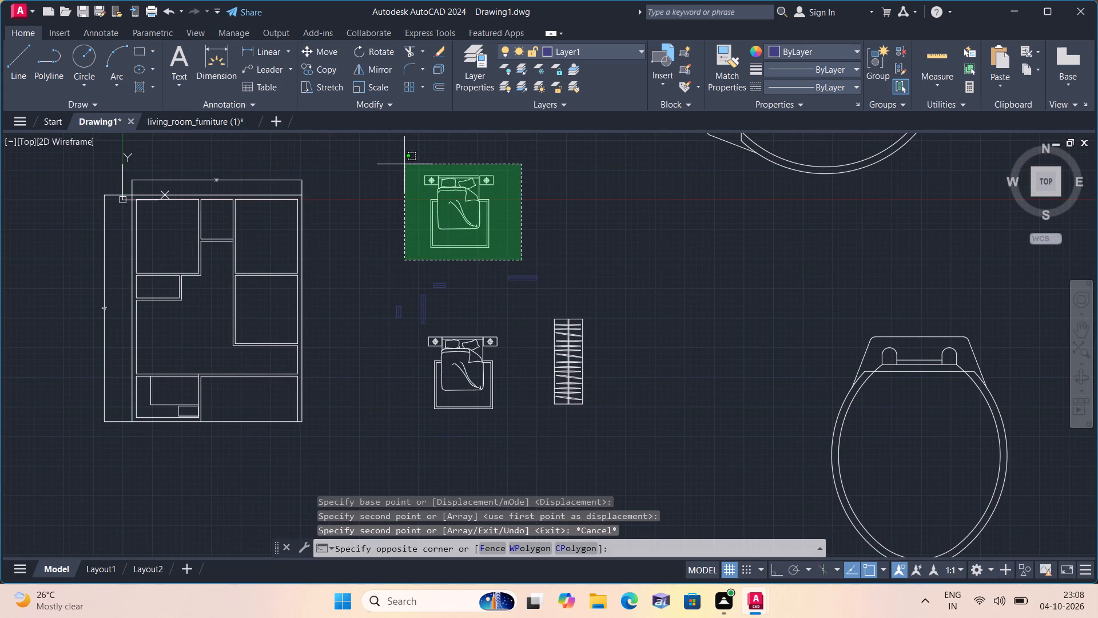
{"action": "left_click", "coordinate": [399, 160]}
{"action": "left_click", "coordinate": [379, 82]}
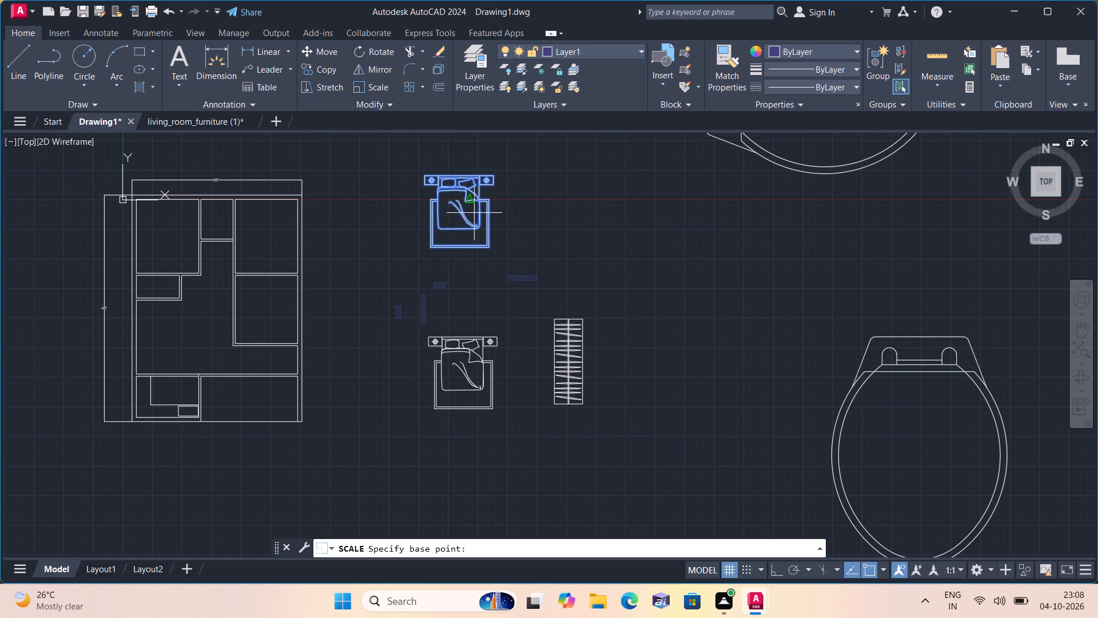
{"action": "left_click", "coordinate": [459, 208]}
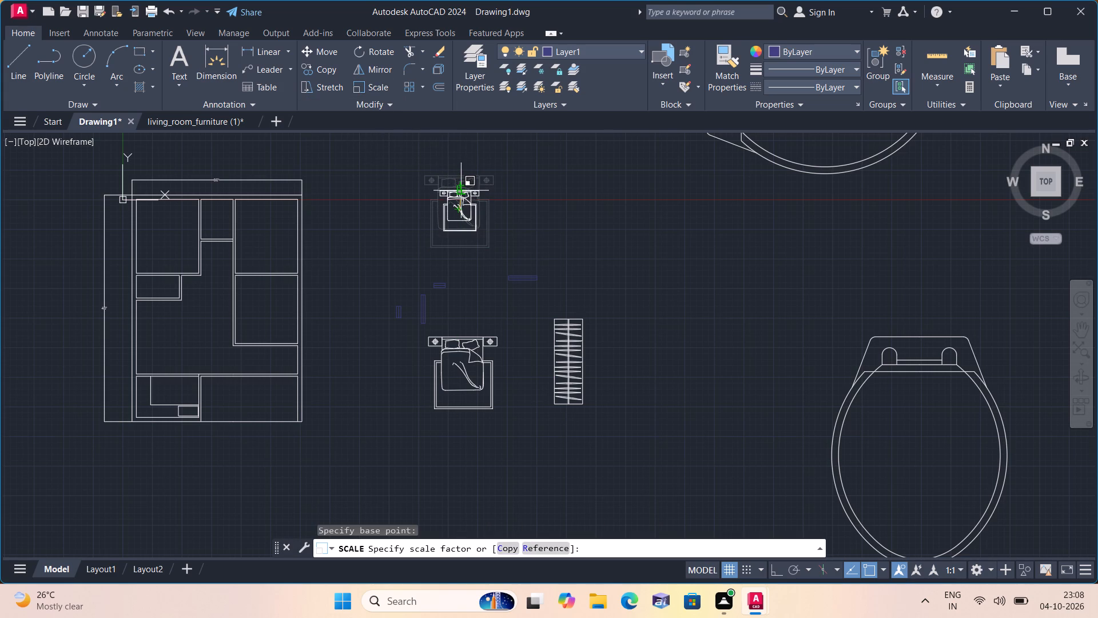
{"action": "left_click", "coordinate": [462, 192]}
Move the reduced bed copy into the plan's upper-left room, with its headboard near the top wall.
{"action": "left_click", "coordinate": [407, 175]}
{"action": "left_click", "coordinate": [544, 241]}
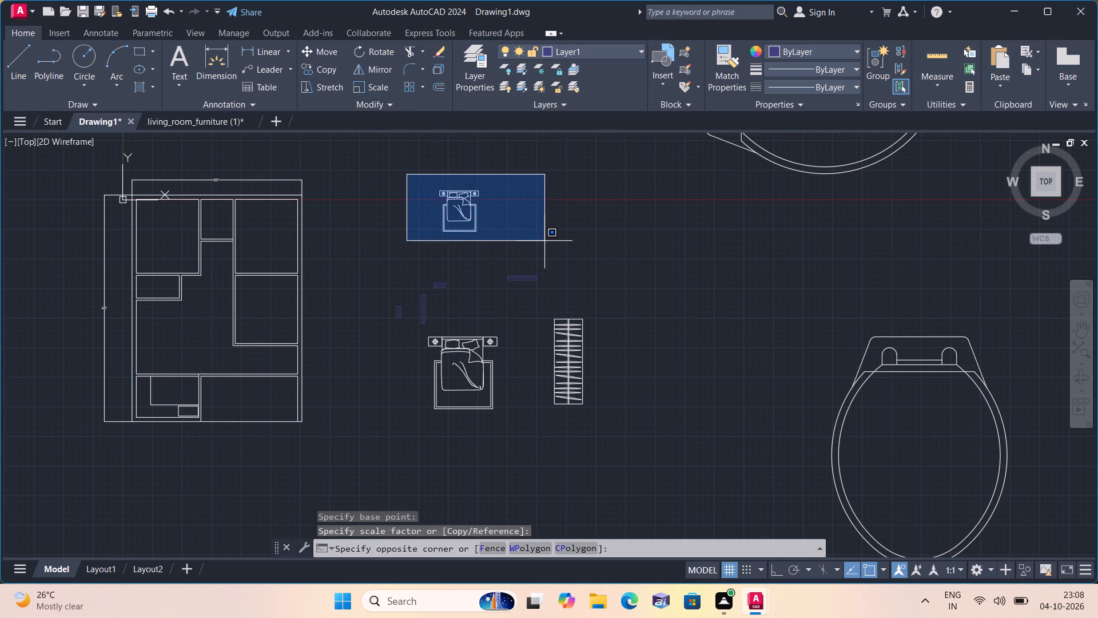
{"action": "left_click", "coordinate": [320, 47]}
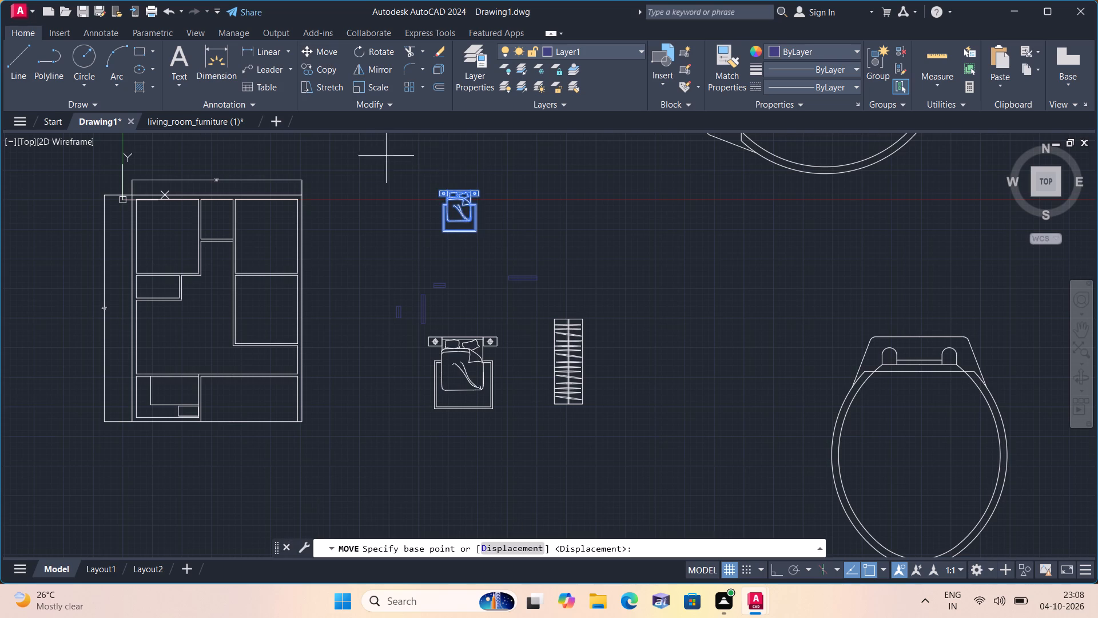
{"action": "left_click", "coordinate": [448, 205]}
{"action": "scroll", "coordinate": [77, 235], "scroll_direction": "up", "scroll_amount": 2}
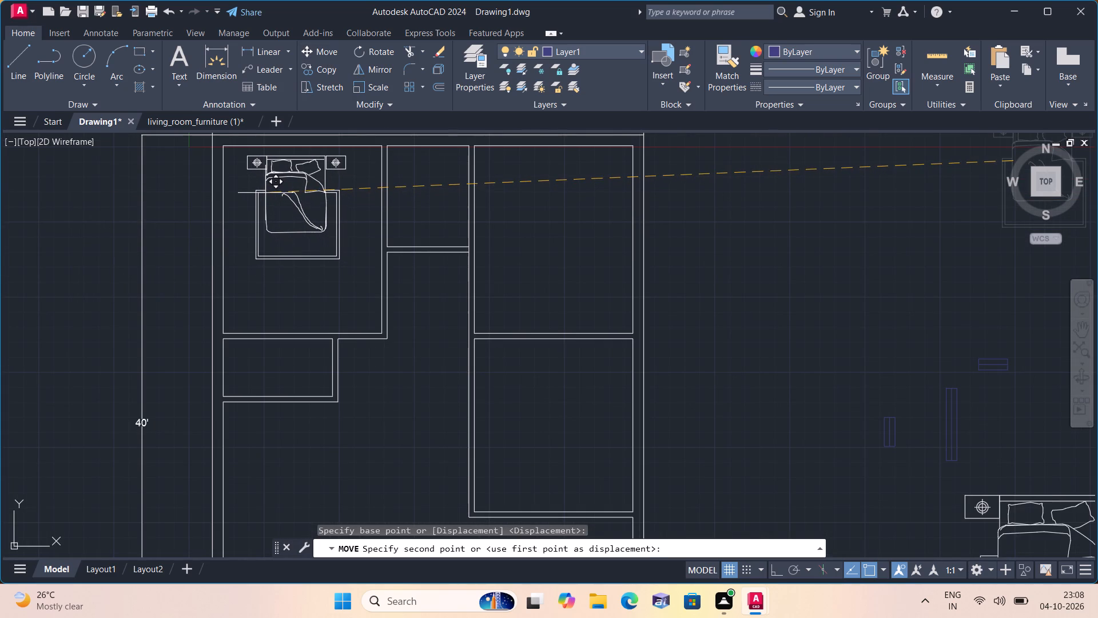
{"action": "left_click", "coordinate": [265, 193]}
Scale the original bed beside the wardrobe down freehand to roughly half its size.
{"action": "scroll", "coordinate": [264, 195], "scroll_direction": "down", "scroll_amount": 1}
{"action": "middle_click_drag", "start_coordinate": [524, 299], "coordinate": [463, 236]}
{"action": "scroll", "coordinate": [524, 298], "scroll_direction": "down", "scroll_amount": 1}
{"action": "left_click", "coordinate": [562, 281]}
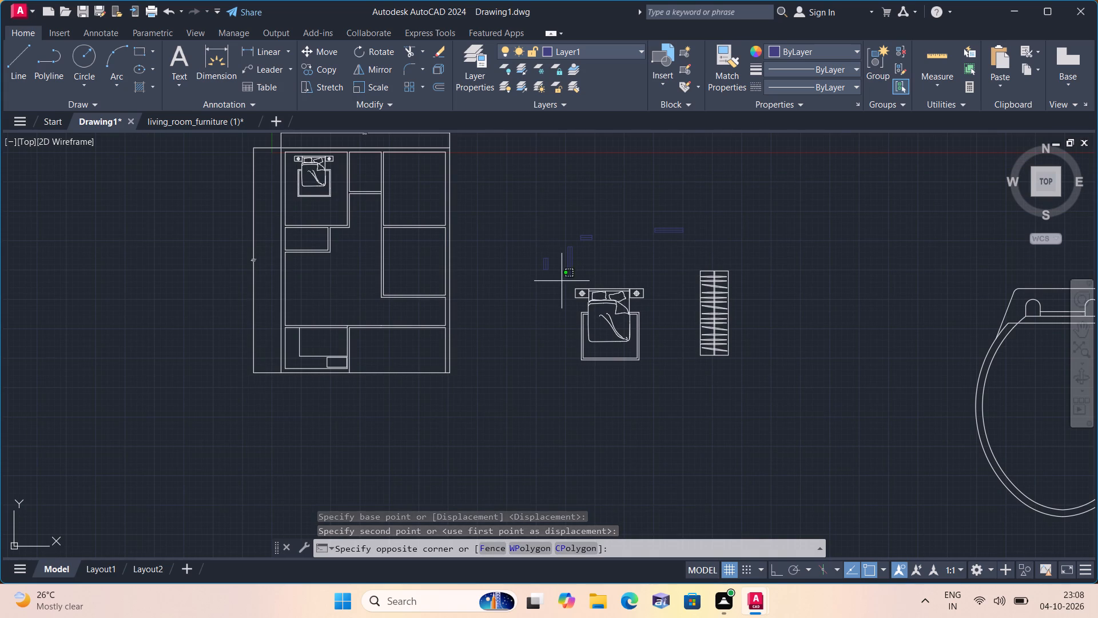
{"action": "left_click", "coordinate": [654, 370]}
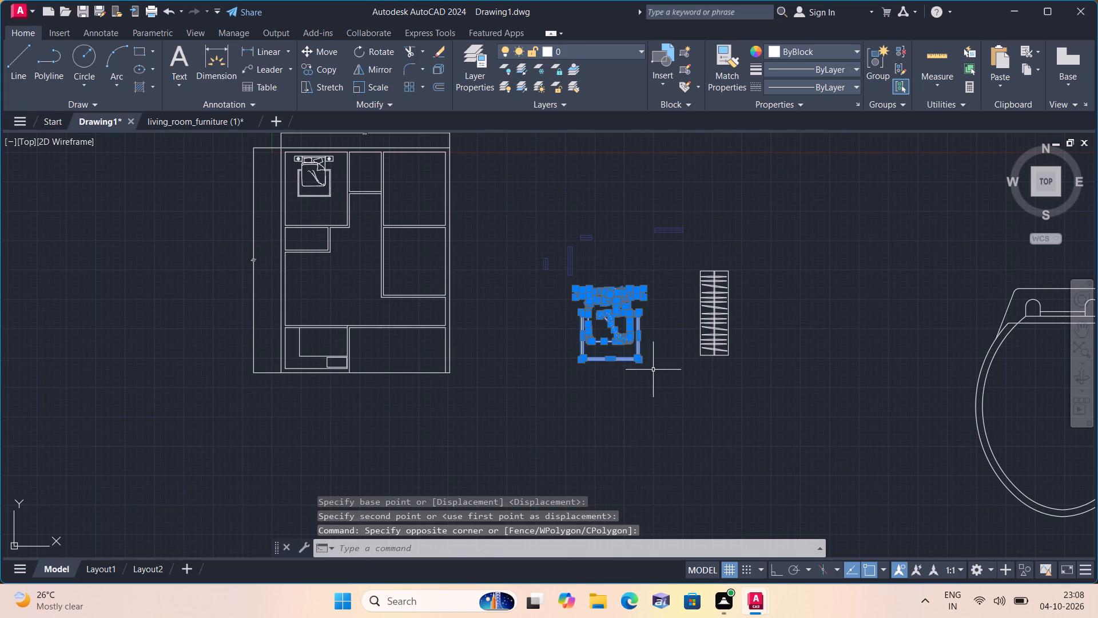
{"action": "left_click", "coordinate": [371, 85]}
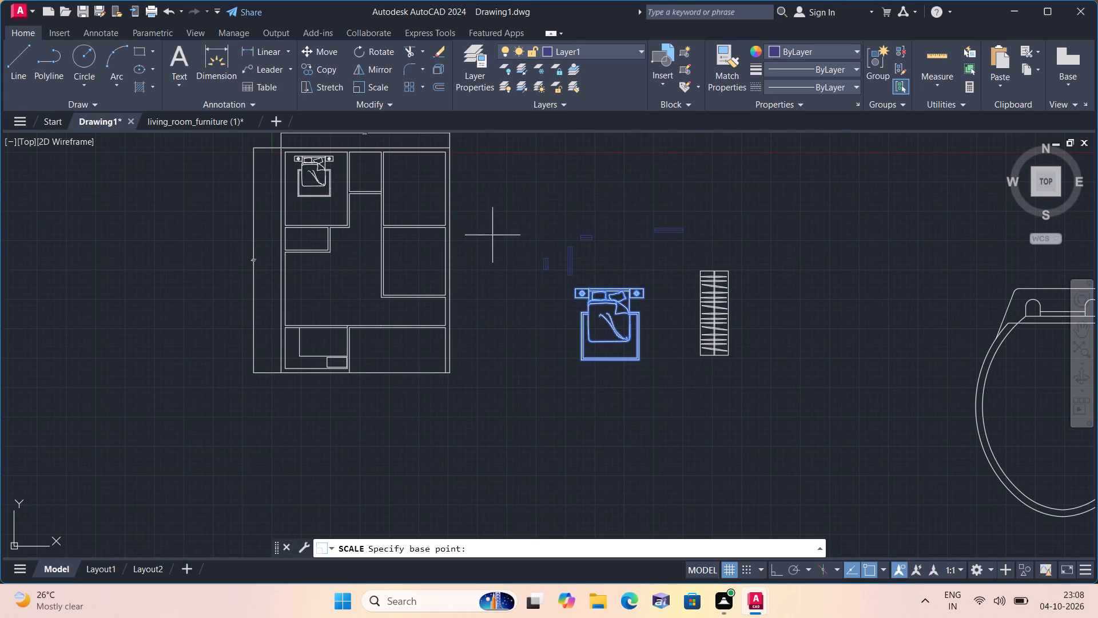
{"action": "left_click", "coordinate": [601, 313]}
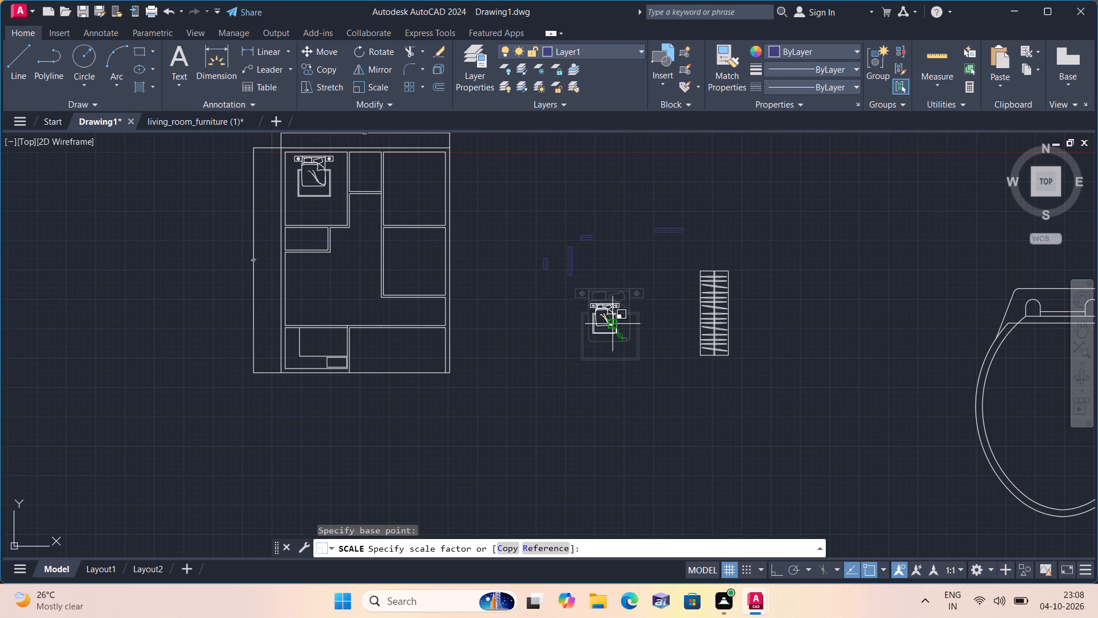
{"action": "left_click", "coordinate": [614, 331]}
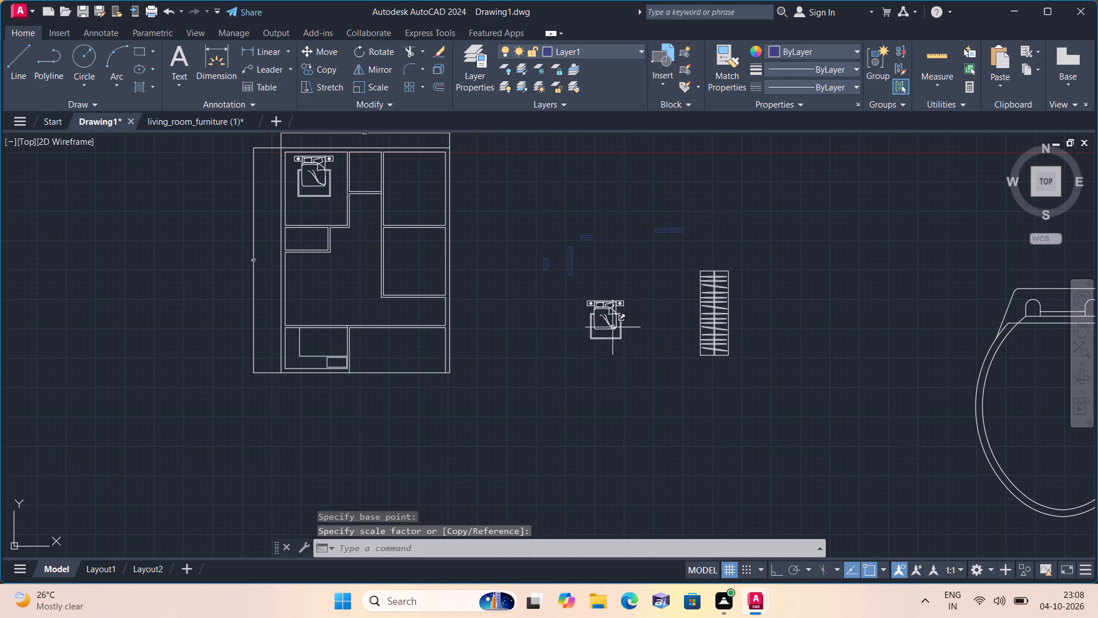
Move the reduced original bed into the plan's upper-right room, with its headboard near the top wall.
{"action": "left_click", "coordinate": [578, 292]}
{"action": "left_click", "coordinate": [666, 373]}
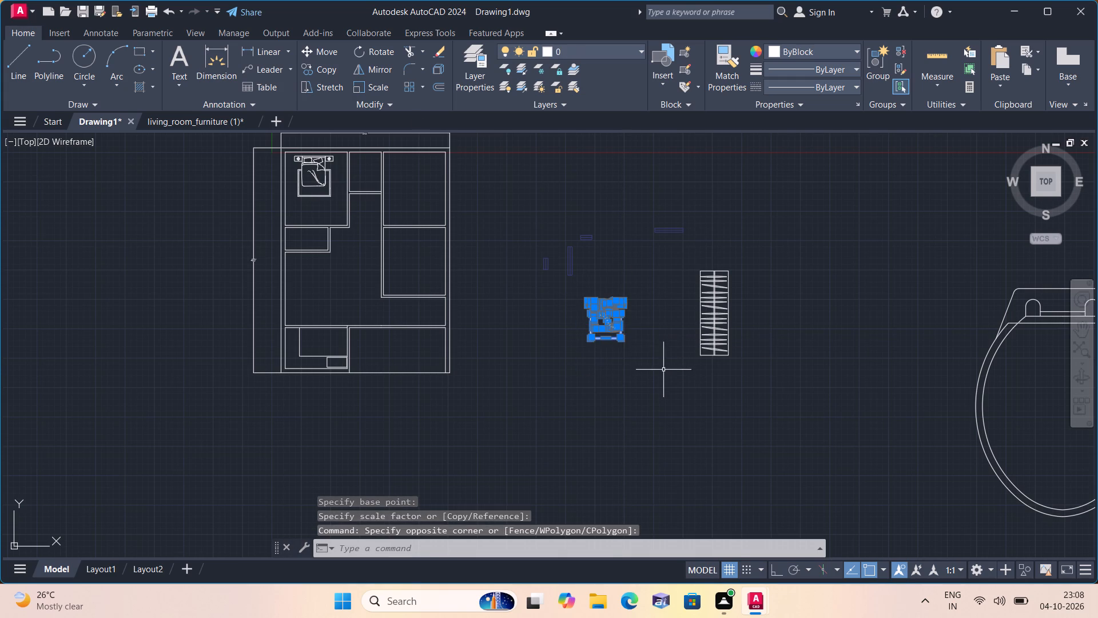
{"action": "left_click", "coordinate": [327, 53]}
{"action": "left_click", "coordinate": [599, 310]}
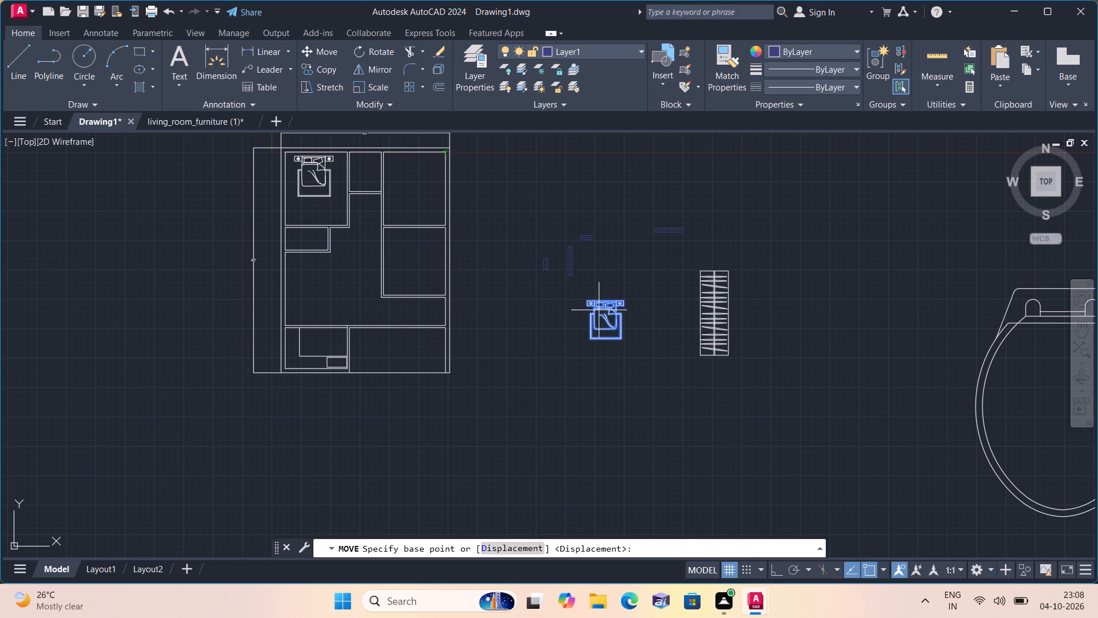
{"action": "scroll", "coordinate": [415, 178], "scroll_direction": "up", "scroll_amount": 1}
{"action": "middle_click_drag", "start_coordinate": [409, 172], "coordinate": [416, 188]}
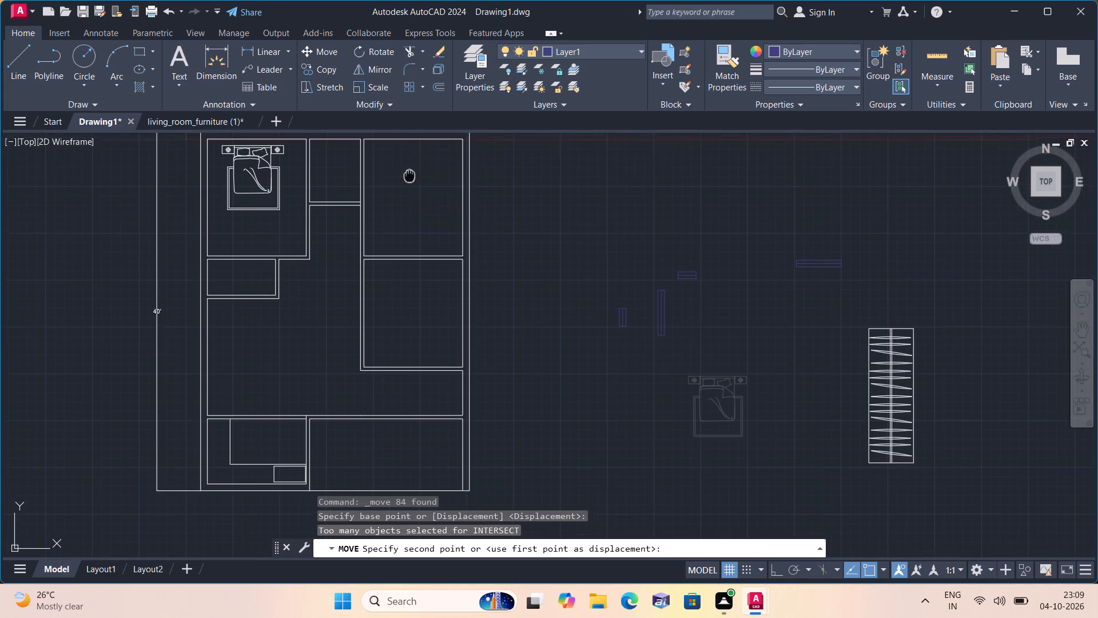
{"action": "middle_click_drag", "start_coordinate": [416, 188], "coordinate": [437, 228]}
{"action": "scroll", "coordinate": [433, 220], "scroll_direction": "up", "scroll_amount": 2}
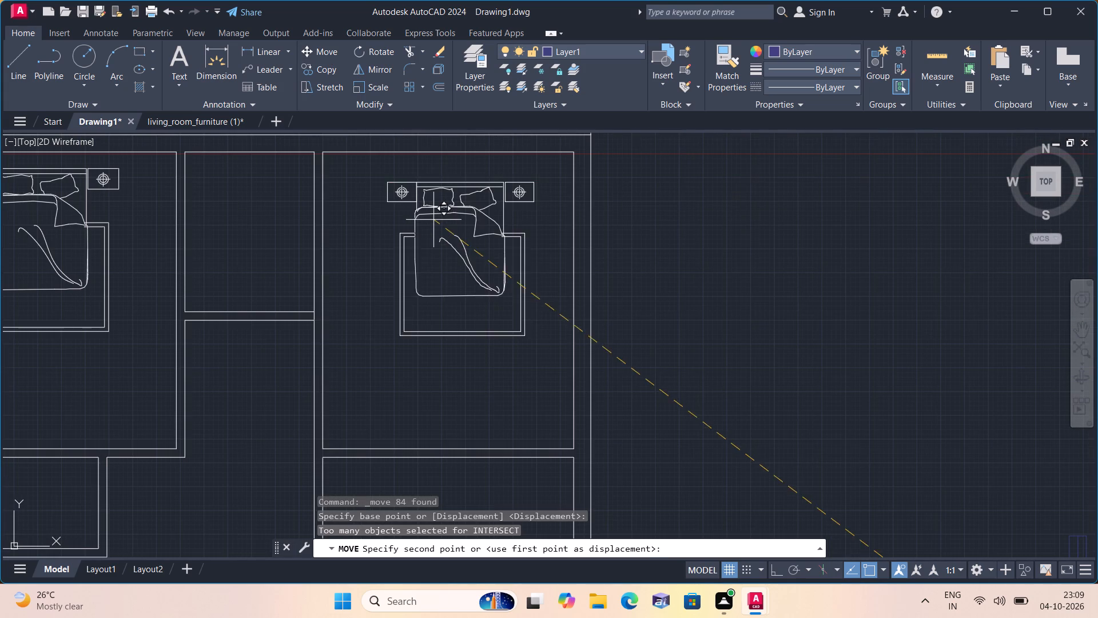
{"action": "left_click", "coordinate": [460, 201]}
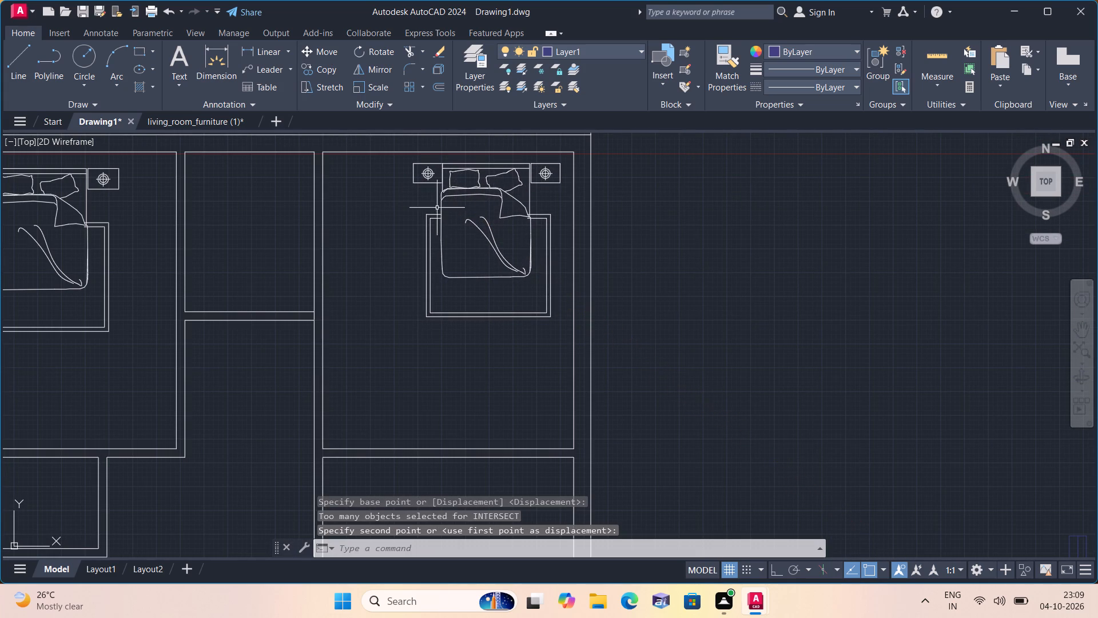
Move the bed in the plan's upper-left room slightly up and closer to the room's left wall.
{"action": "middle_click_drag", "start_coordinate": [169, 200], "coordinate": [399, 271]}
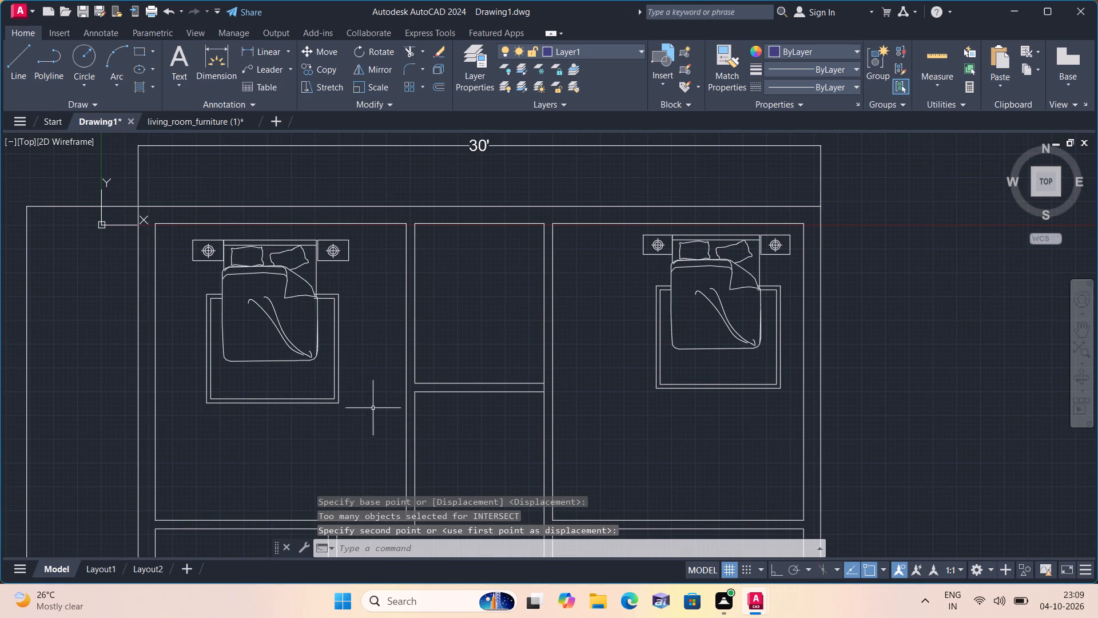
{"action": "left_click_drag", "start_coordinate": [361, 417], "coordinate": [356, 410]}
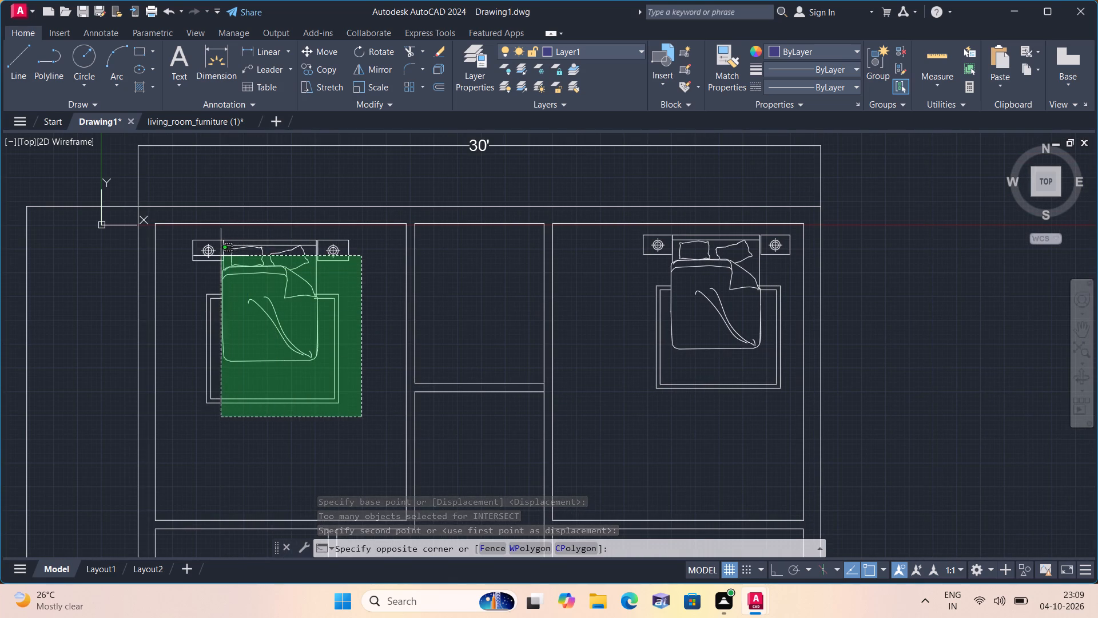
{"action": "left_click", "coordinate": [186, 231]}
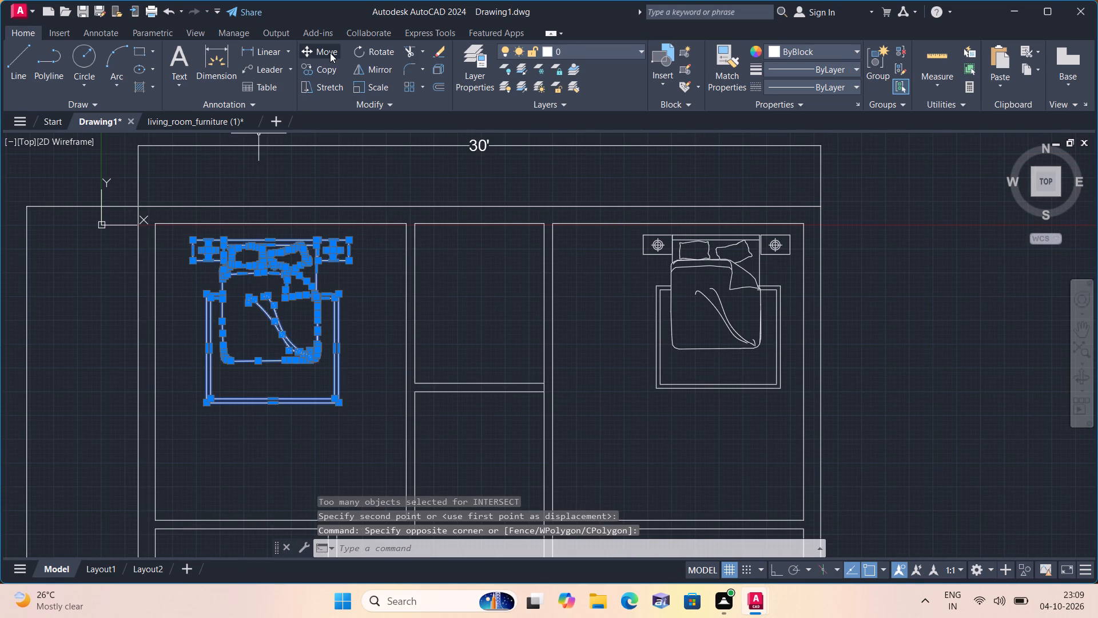
{"action": "left_click", "coordinate": [328, 49]}
{"action": "left_click", "coordinate": [279, 311]}
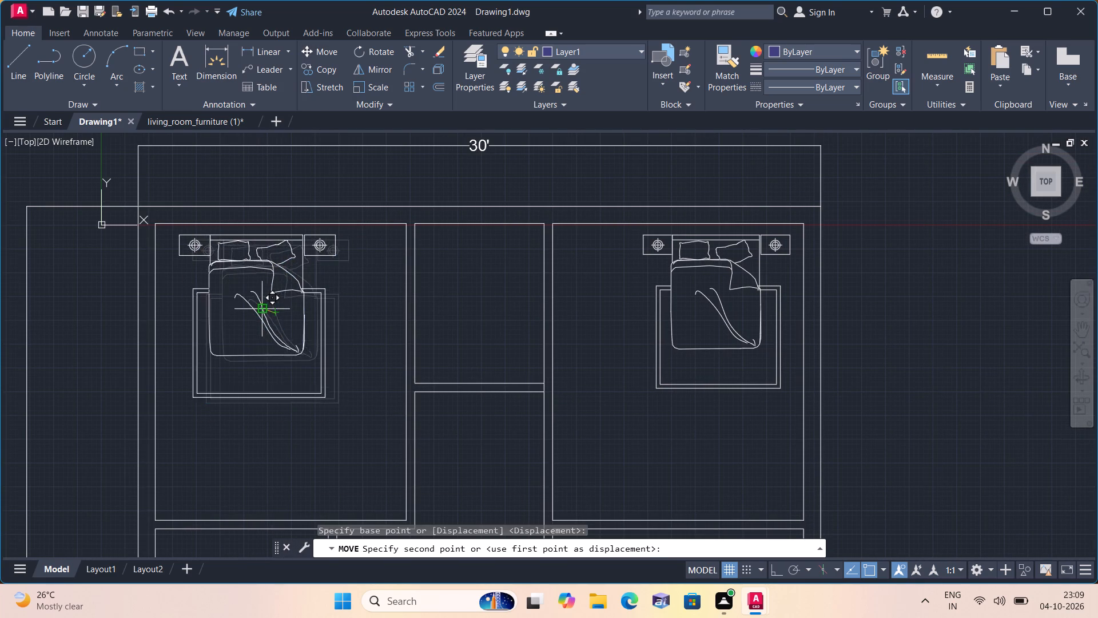
{"action": "left_click", "coordinate": [252, 310]}
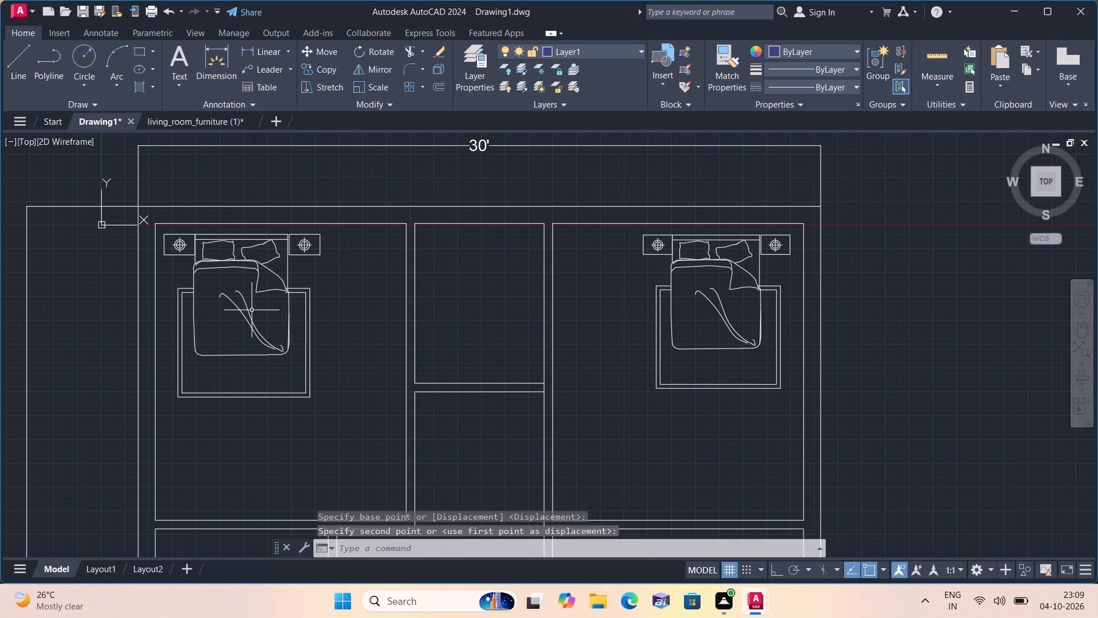
Scale the wardrobe outside the plan down freehand to about a third of its size.
{"action": "scroll", "coordinate": [256, 315], "scroll_direction": "down", "scroll_amount": 1}
{"action": "middle_click_drag", "start_coordinate": [345, 347], "coordinate": [298, 282]}
{"action": "scroll", "coordinate": [307, 306], "scroll_direction": "down", "scroll_amount": 2}
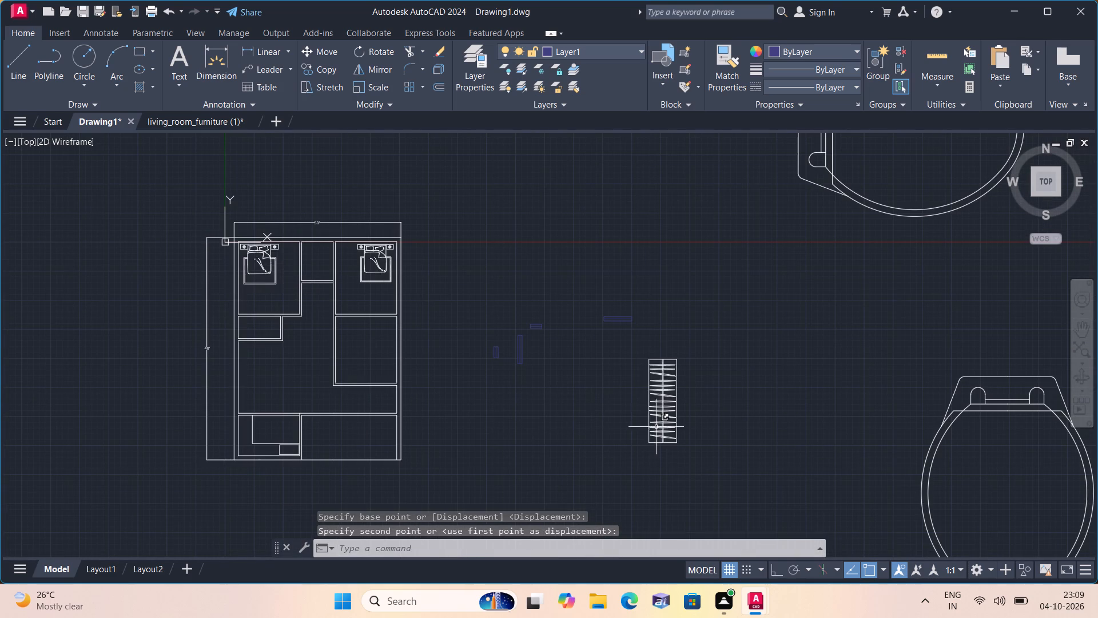
{"action": "left_click", "coordinate": [632, 347]}
{"action": "left_click", "coordinate": [773, 494]}
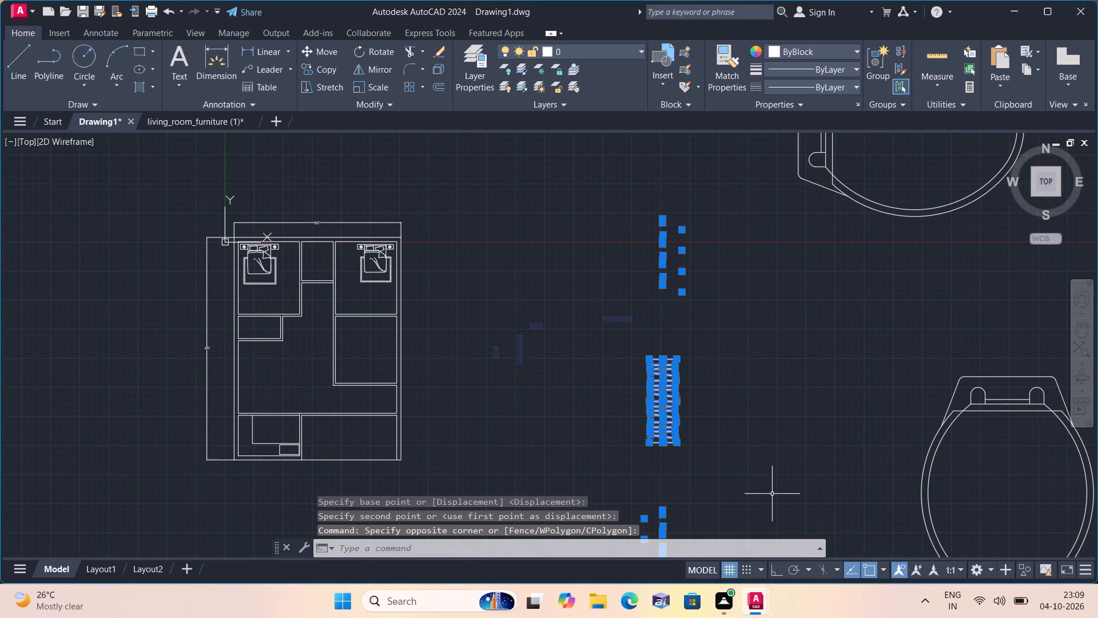
{"action": "left_click", "coordinate": [367, 82]}
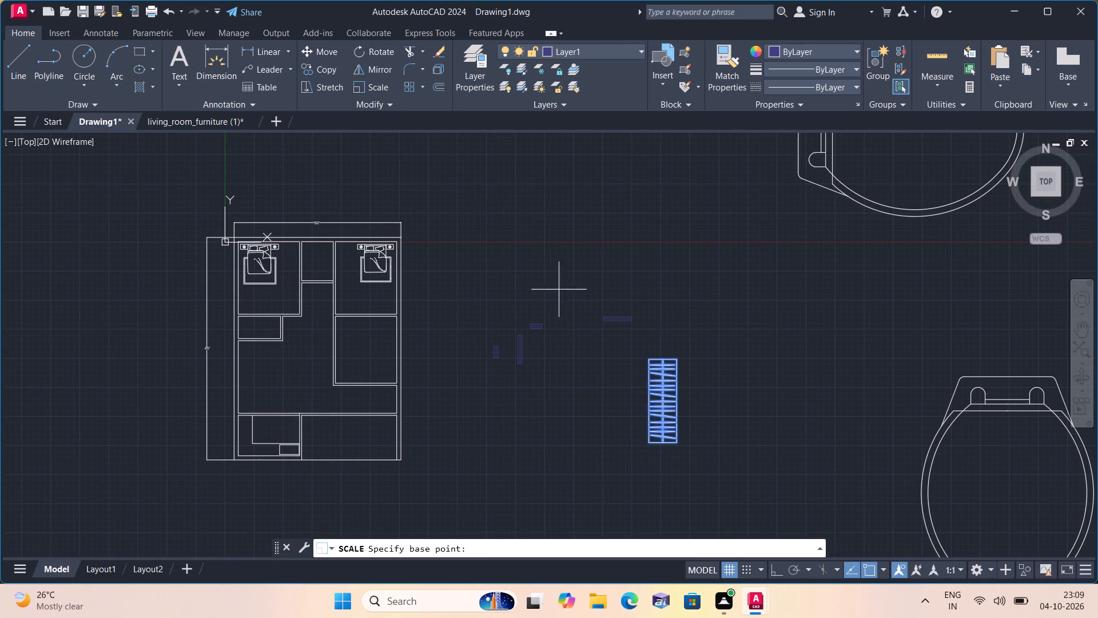
{"action": "left_click", "coordinate": [657, 381]}
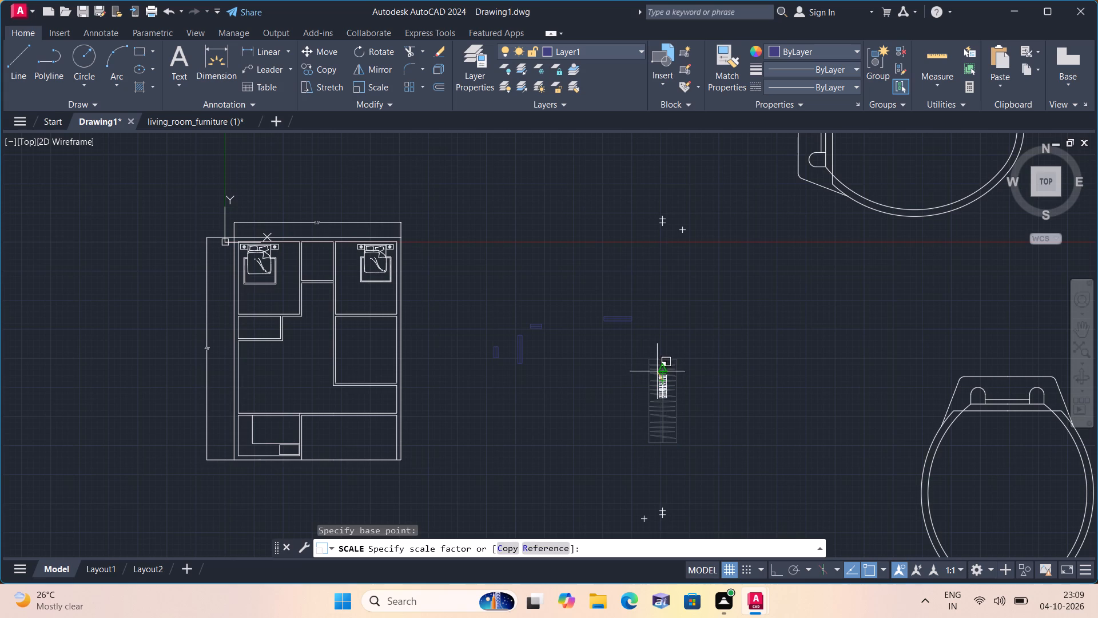
{"action": "left_click", "coordinate": [657, 369]}
Move the reduced wardrobe into the plan's upper-left room, between the bed and the room's right wall.
{"action": "left_click_drag", "start_coordinate": [639, 358], "coordinate": [647, 371]}
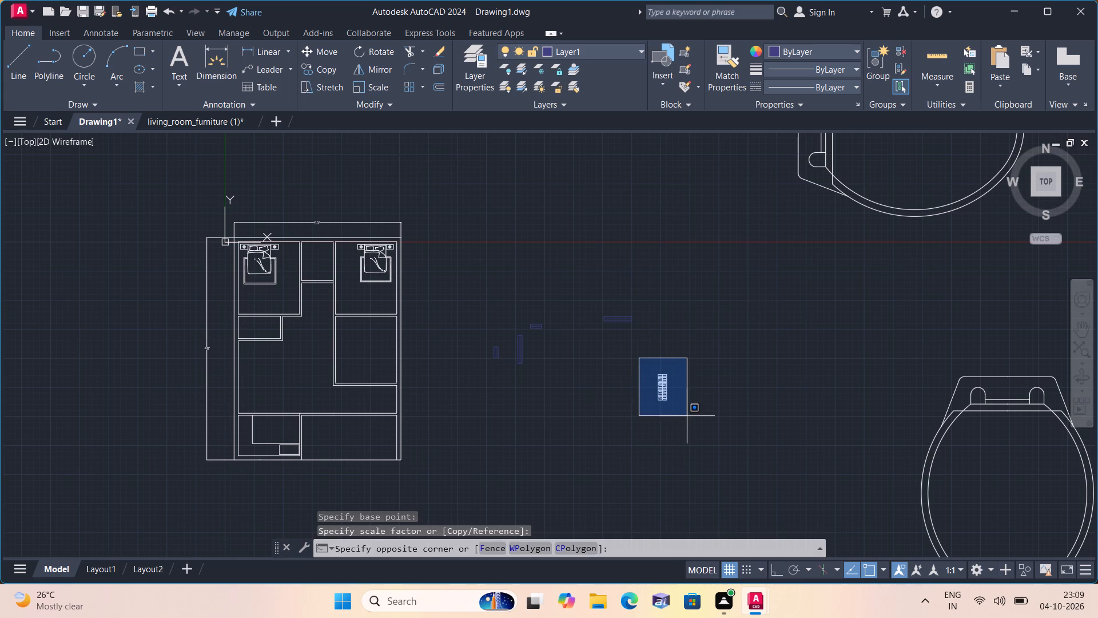
{"action": "left_click", "coordinate": [690, 419]}
{"action": "left_click", "coordinate": [330, 49]}
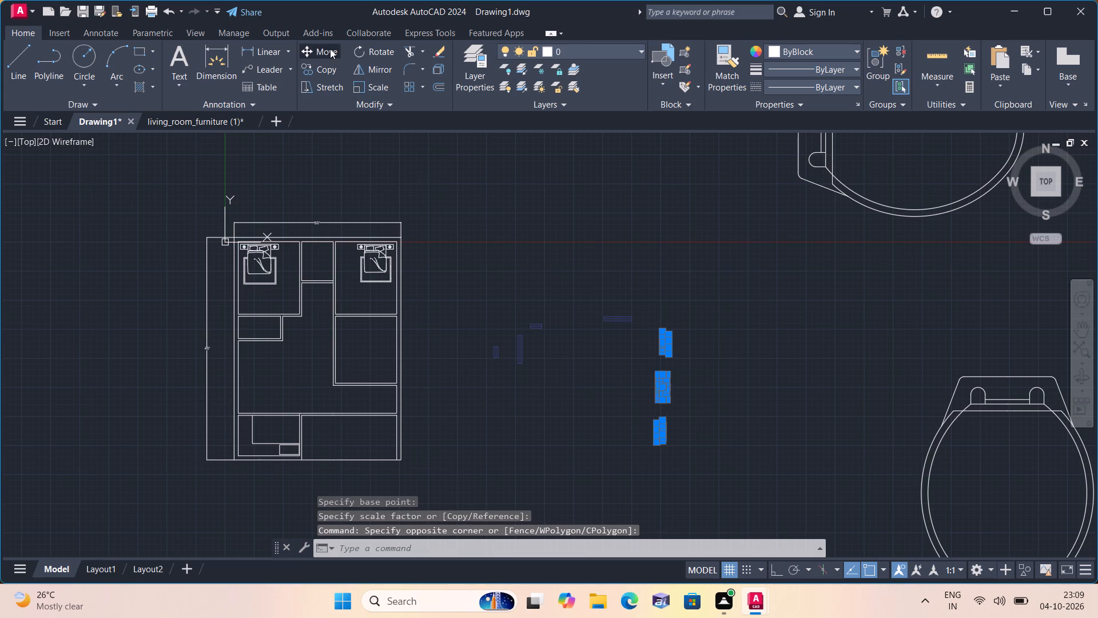
{"action": "left_click", "coordinate": [661, 386]}
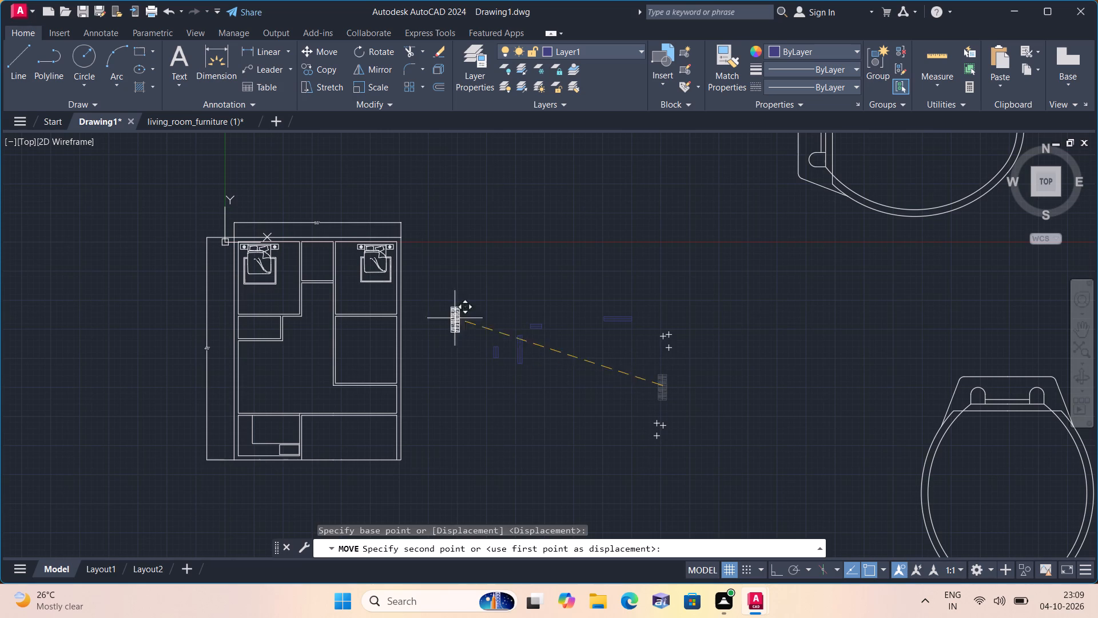
{"action": "scroll", "coordinate": [282, 270], "scroll_direction": "up", "scroll_amount": 3}
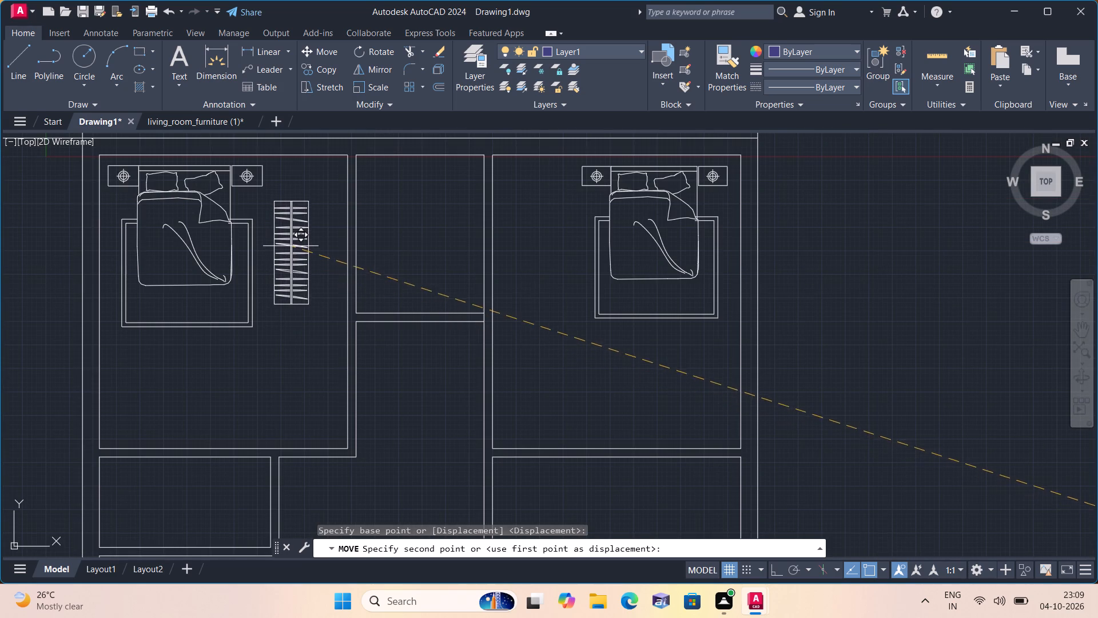
{"action": "left_click", "coordinate": [307, 249]}
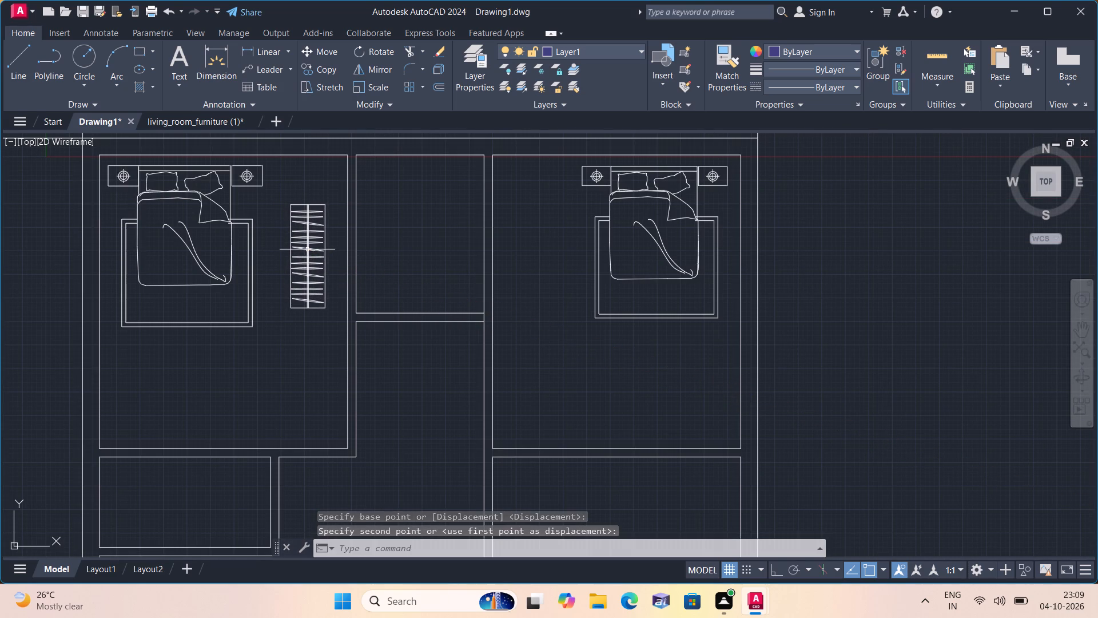
Scale the wardrobe in the upper-left room up freehand to about 1.7 times its size.
{"action": "left_click", "coordinate": [287, 199]}
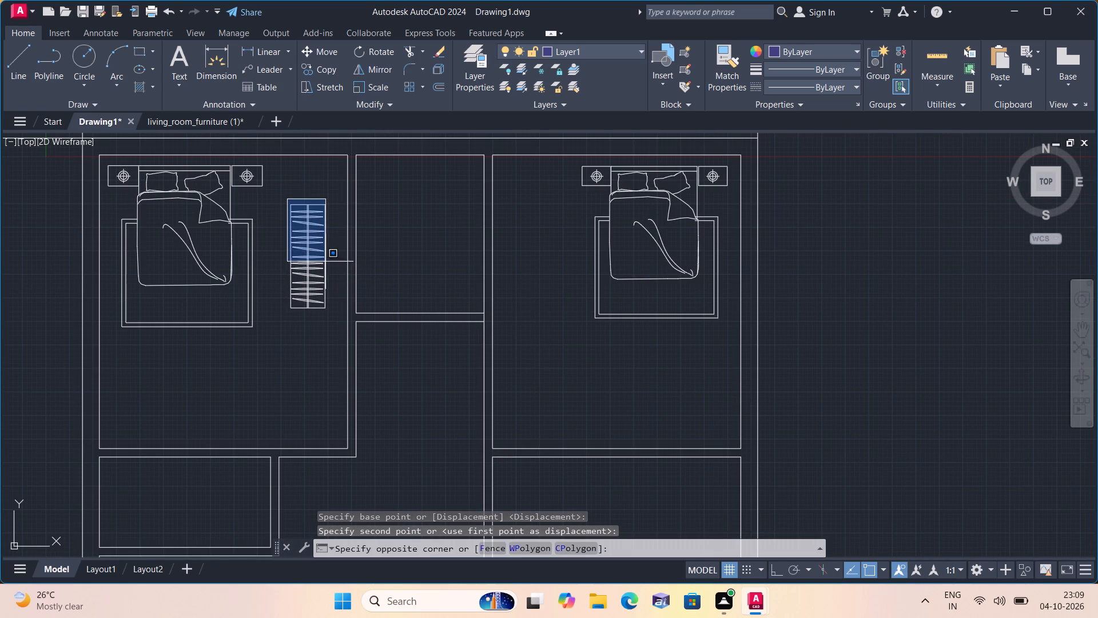
{"action": "left_click", "coordinate": [340, 323]}
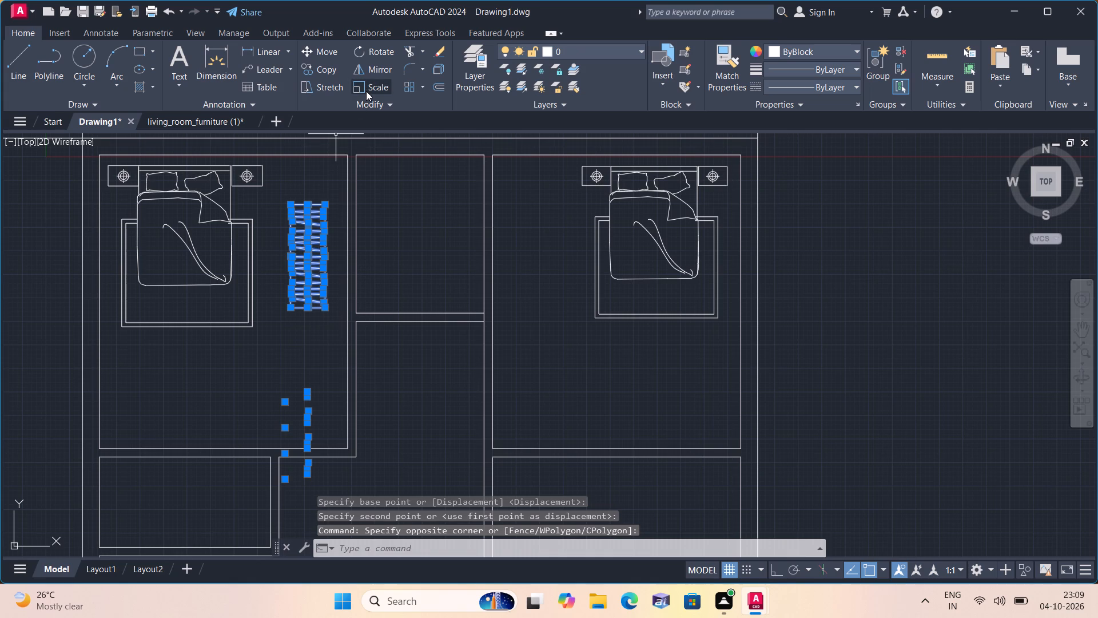
{"action": "left_click", "coordinate": [375, 85]}
{"action": "left_click", "coordinate": [303, 261]}
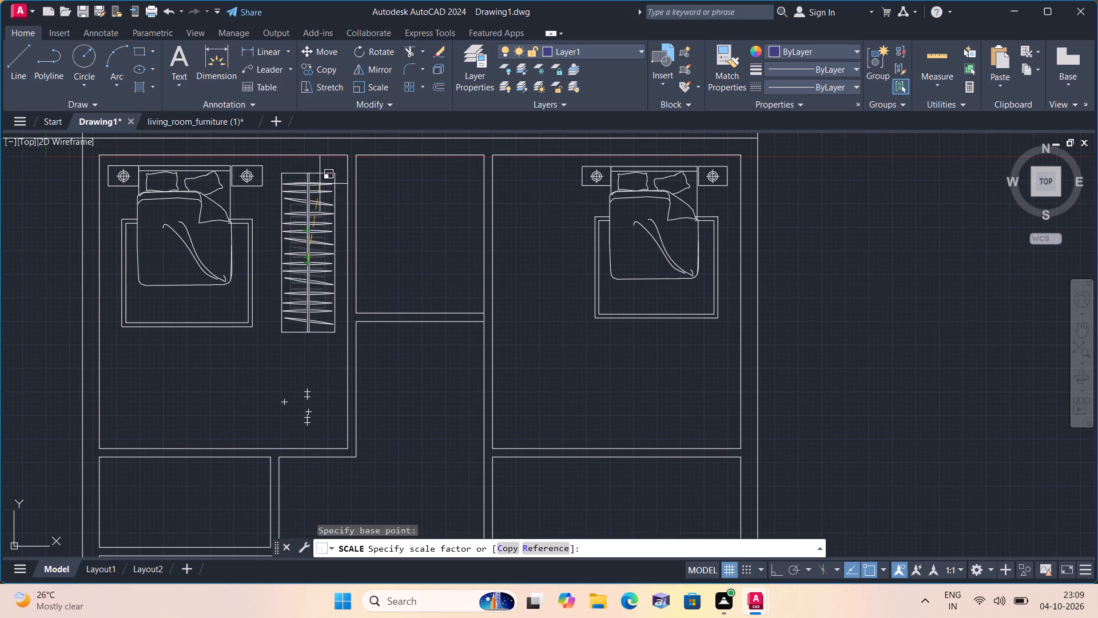
{"action": "left_click", "coordinate": [322, 177]}
{"action": "scroll", "coordinate": [332, 179], "scroll_direction": "up", "scroll_amount": 2}
{"action": "scroll", "coordinate": [337, 157], "scroll_direction": "down", "scroll_amount": 1}
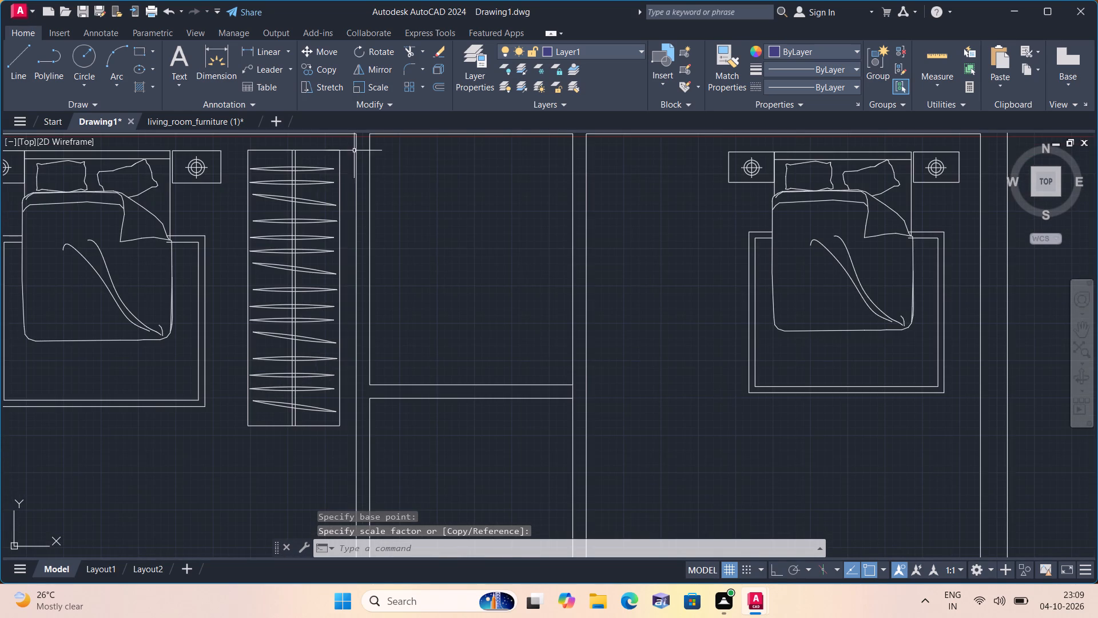
Copy the enlarged wardrobe into the plan's upper-right room, between the room's left wall and the bed.
{"action": "left_click", "coordinate": [241, 137]}
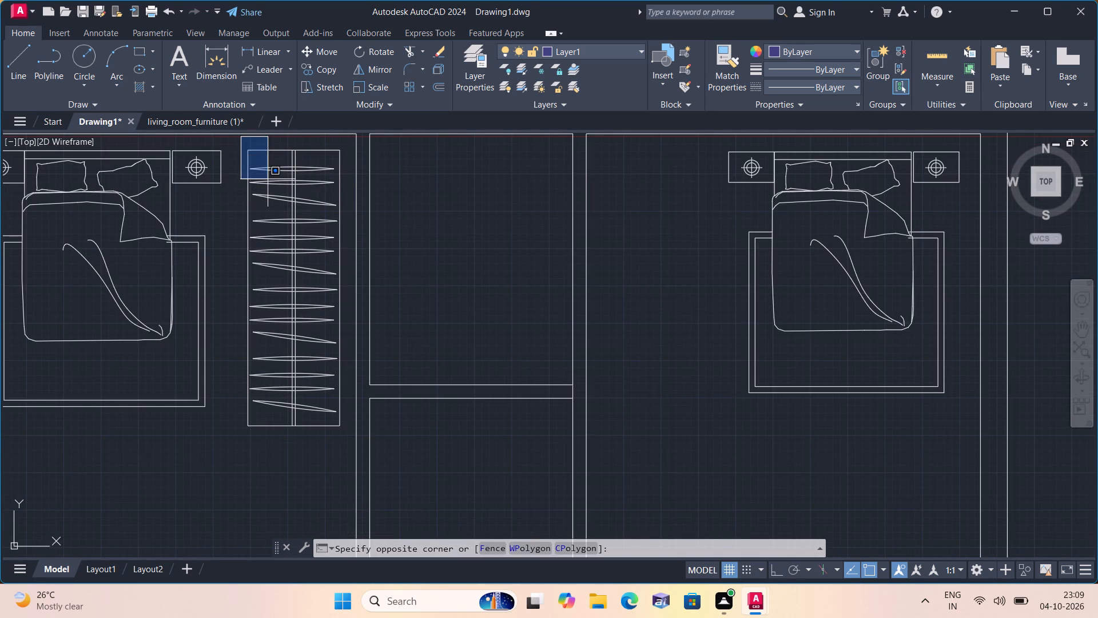
{"action": "left_click", "coordinate": [268, 179]}
{"action": "left_click", "coordinate": [244, 145]}
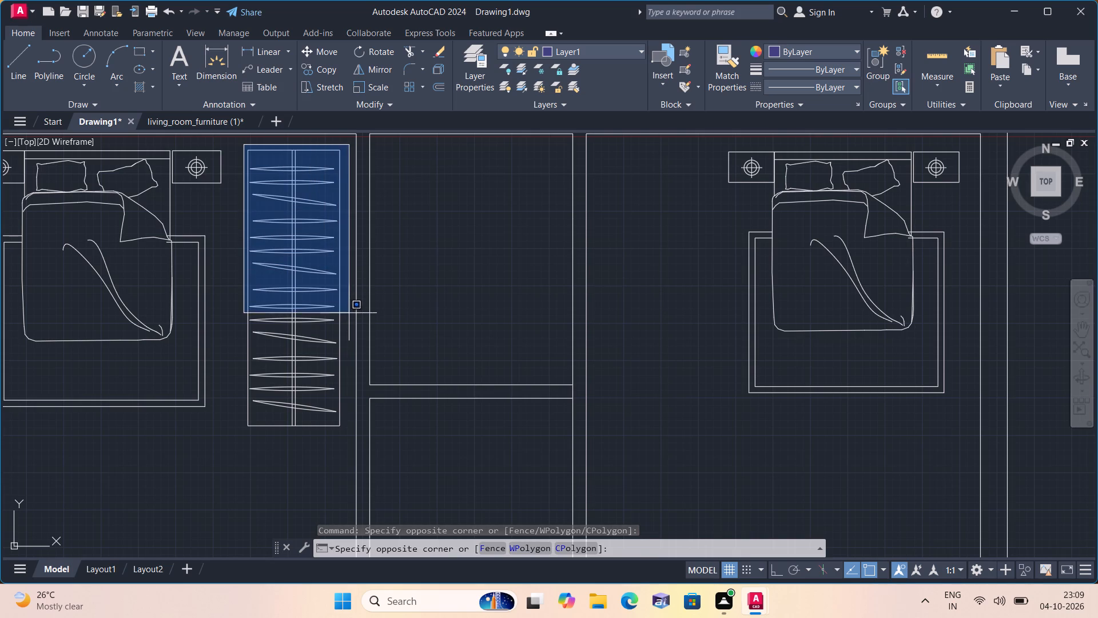
{"action": "left_click", "coordinate": [342, 437]}
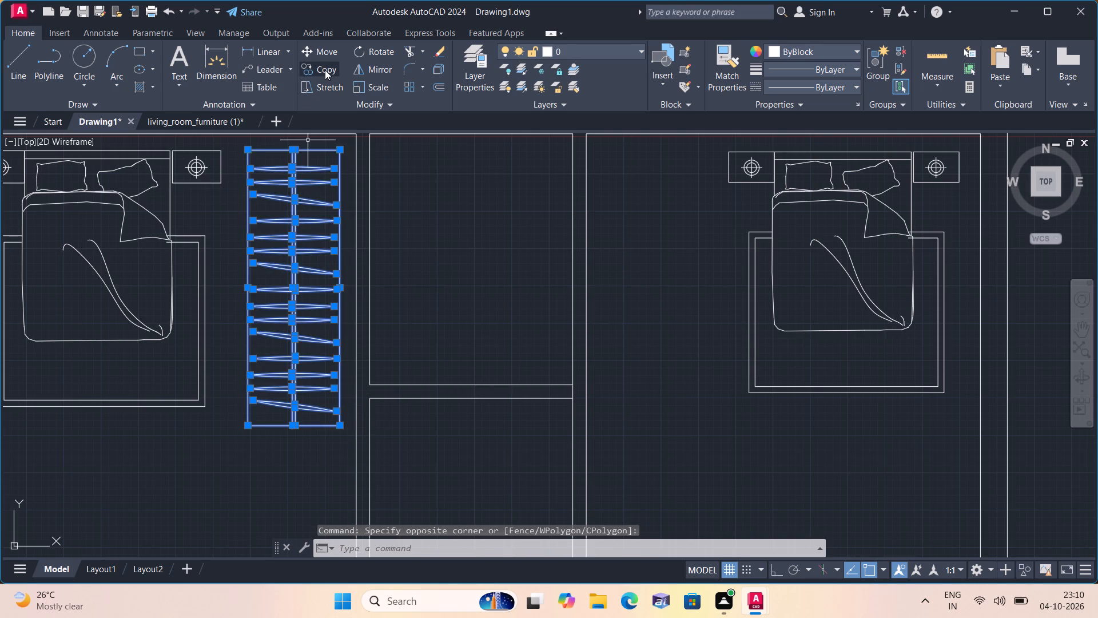
{"action": "left_click", "coordinate": [325, 68]}
{"action": "left_click", "coordinate": [292, 207]}
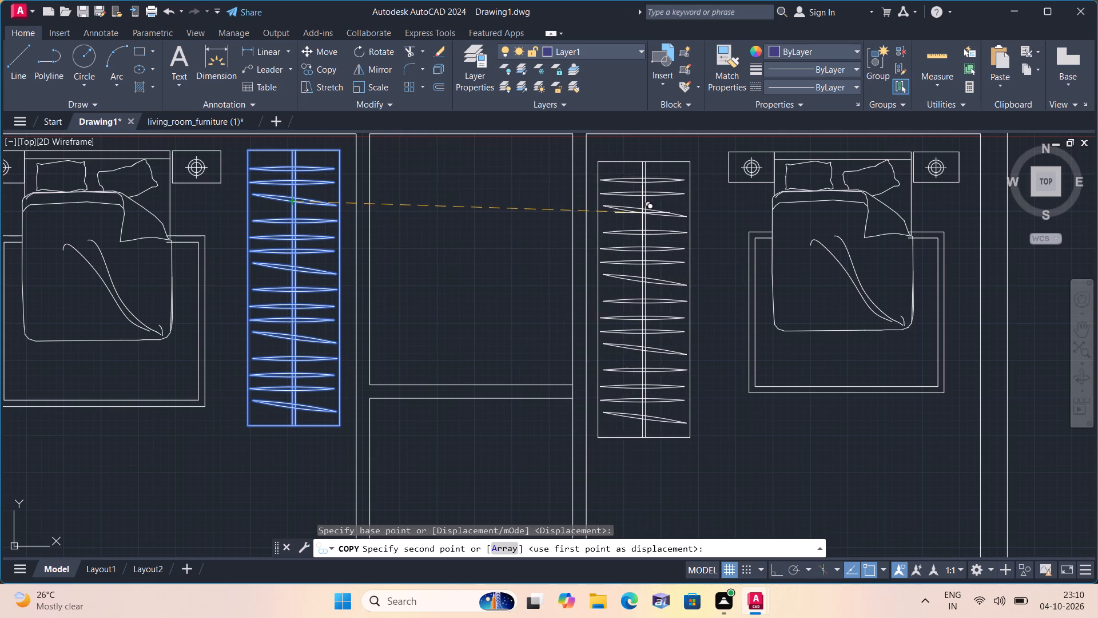
{"action": "left_click", "coordinate": [642, 212]}
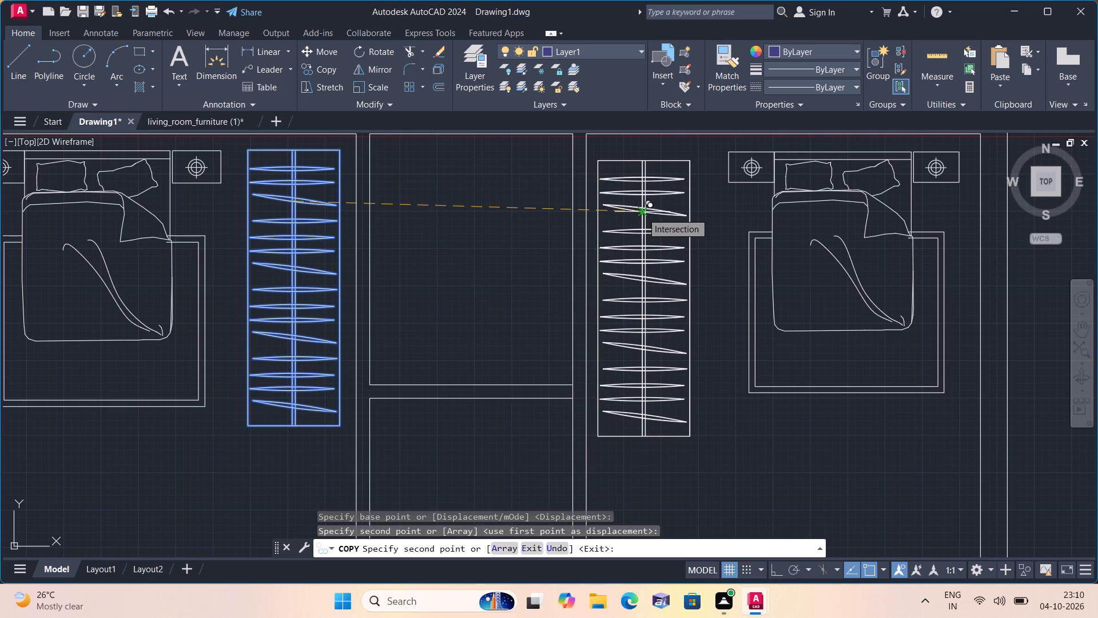
{"action": "key", "text": "Escape"}
Move the wardrobe copy by its top-left corner to the upper-right room's inner top-left corner.
{"action": "scroll", "coordinate": [614, 162], "scroll_direction": "up", "scroll_amount": 1}
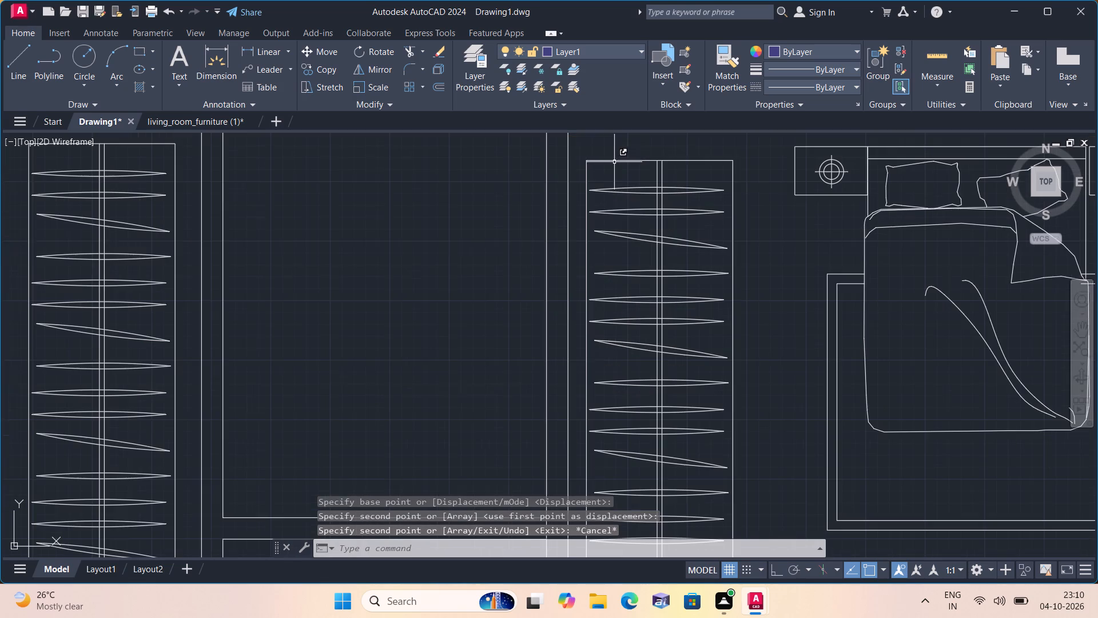
{"action": "left_click", "coordinate": [584, 151]}
{"action": "middle_click_drag", "start_coordinate": [682, 243], "coordinate": [641, 169]}
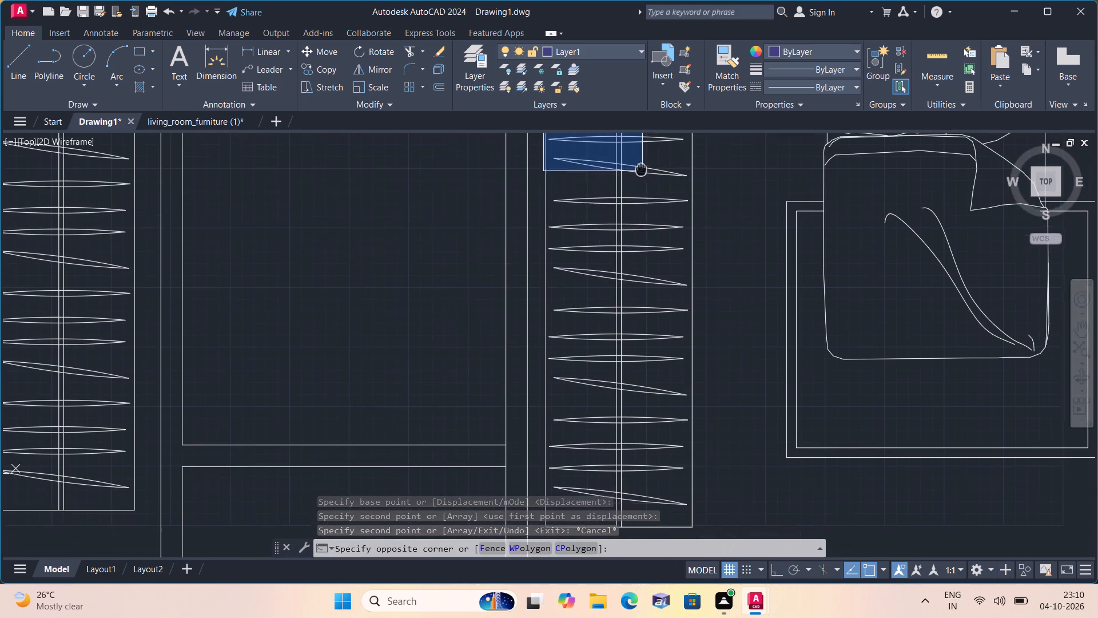
{"action": "middle_click_drag", "start_coordinate": [705, 409], "coordinate": [677, 333]}
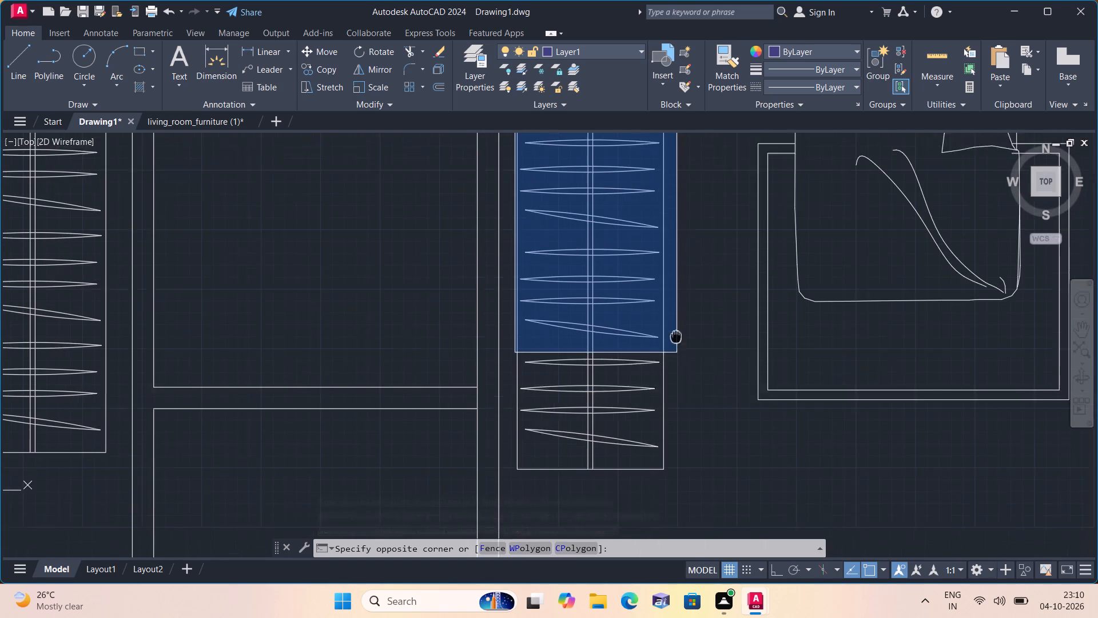
{"action": "left_click", "coordinate": [692, 459]}
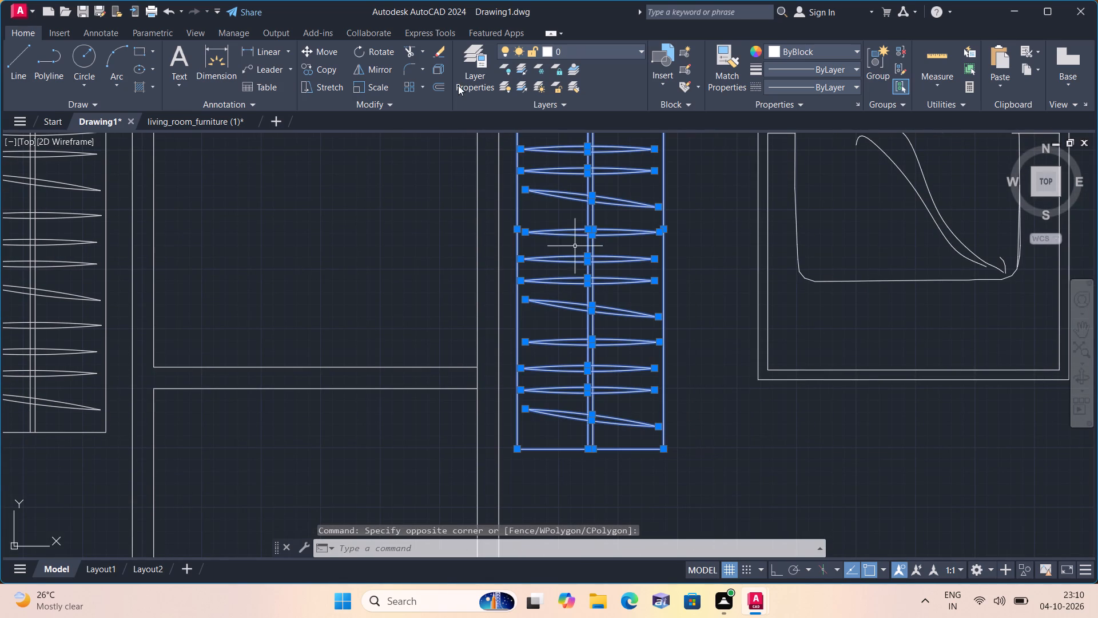
{"action": "left_click", "coordinate": [331, 51]}
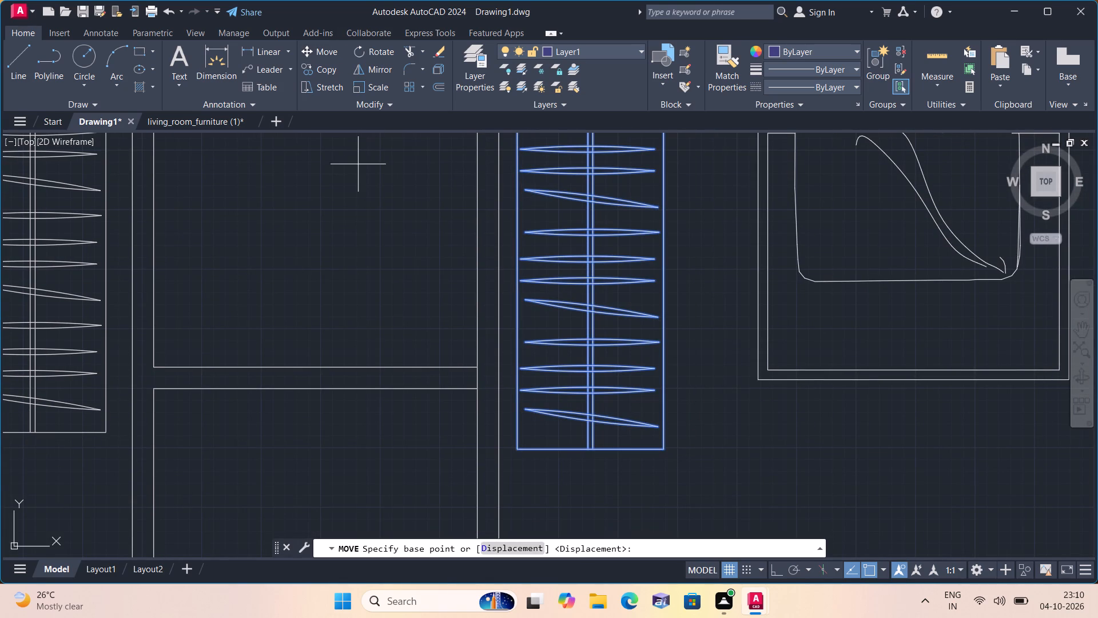
{"action": "middle_click_drag", "start_coordinate": [368, 211], "coordinate": [372, 219]}
{"action": "scroll", "coordinate": [372, 219], "scroll_direction": "down", "scroll_amount": 3}
{"action": "scroll", "coordinate": [373, 220], "scroll_direction": "up", "scroll_amount": 1}
{"action": "middle_click_drag", "start_coordinate": [373, 220], "coordinate": [434, 319]}
{"action": "scroll", "coordinate": [490, 235], "scroll_direction": "up", "scroll_amount": 3}
{"action": "left_click", "coordinate": [483, 247]}
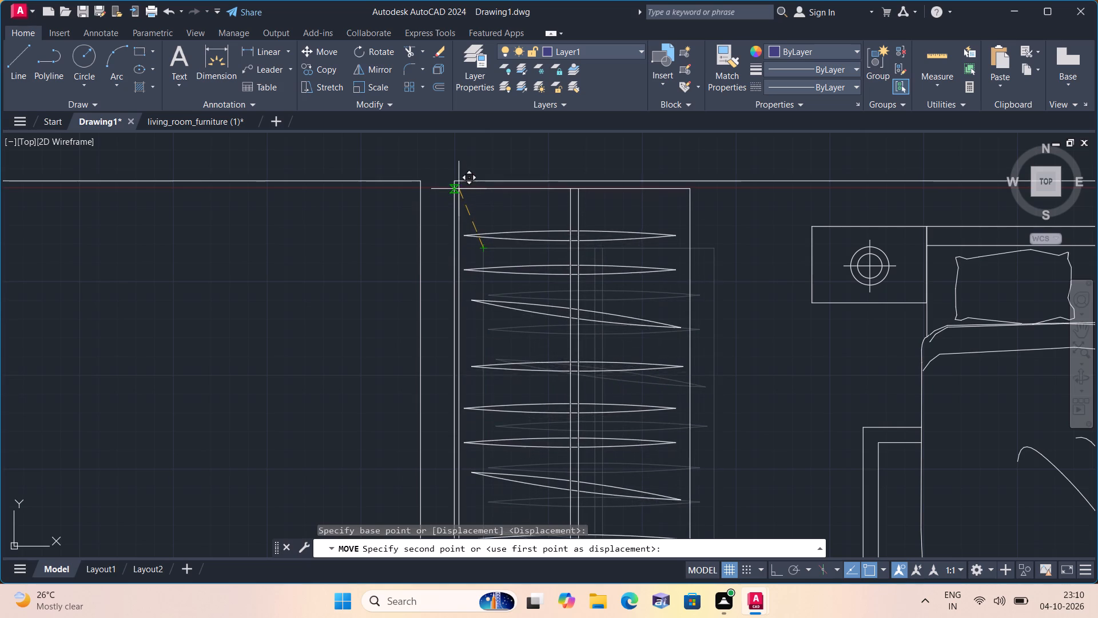
{"action": "left_click", "coordinate": [453, 182]}
Move the upper-left room's wardrobe by its top-right corner to that room's inner top-right corner.
{"action": "scroll", "coordinate": [380, 212], "scroll_direction": "down", "scroll_amount": 1}
{"action": "middle_click_drag", "start_coordinate": [380, 215], "coordinate": [562, 163]}
{"action": "scroll", "coordinate": [662, 137], "scroll_direction": "down", "scroll_amount": 2}
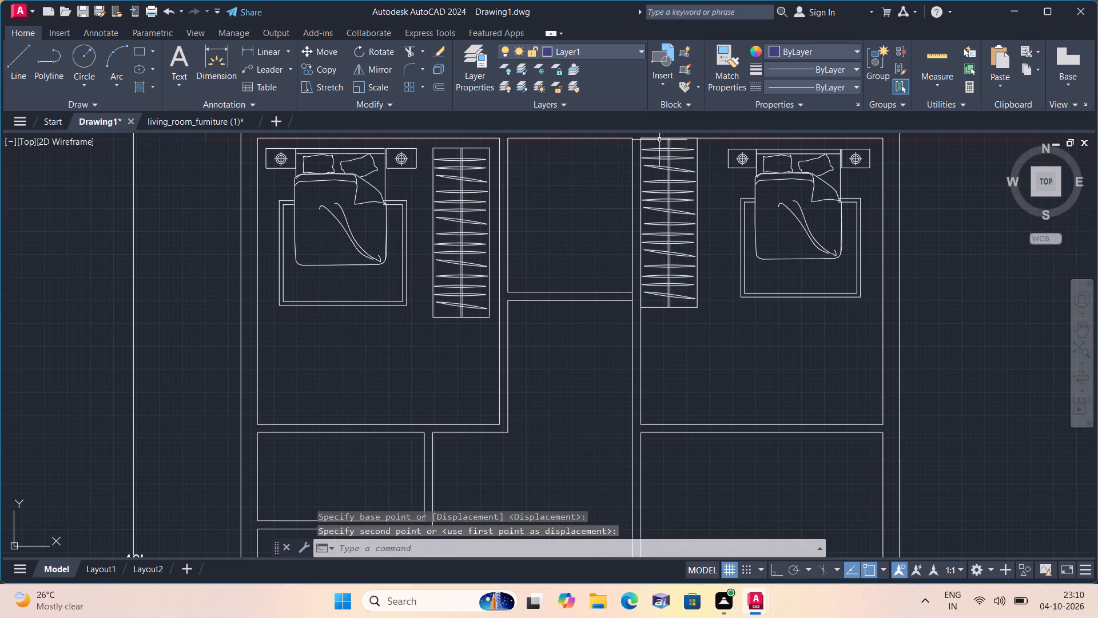
{"action": "middle_click_drag", "start_coordinate": [504, 180], "coordinate": [545, 240]}
{"action": "scroll", "coordinate": [495, 214], "scroll_direction": "up", "scroll_amount": 2}
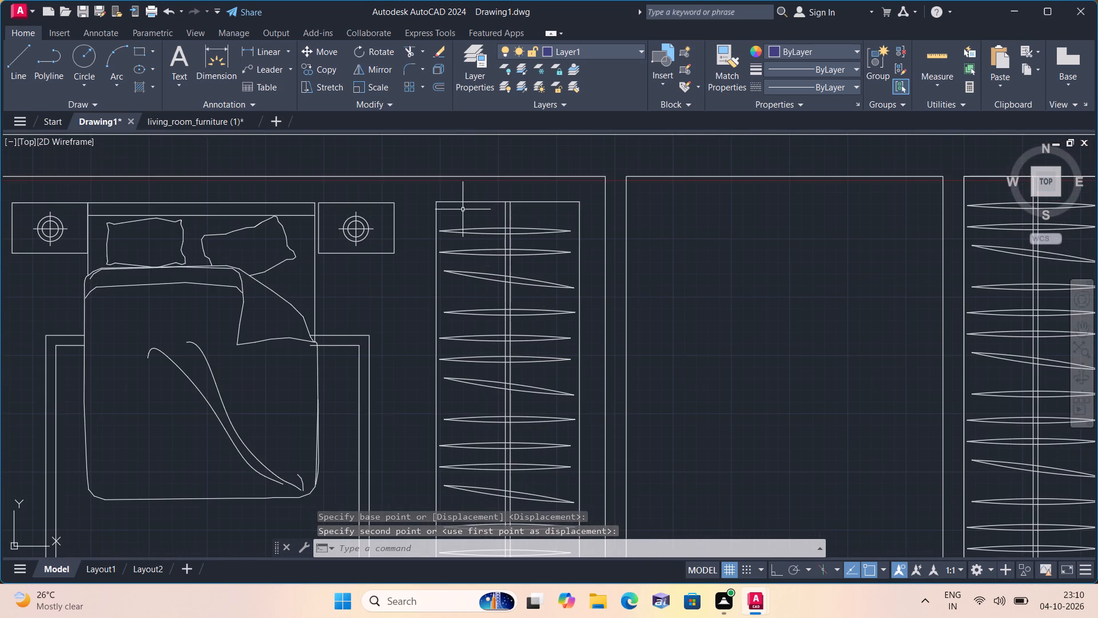
{"action": "left_click", "coordinate": [425, 201]}
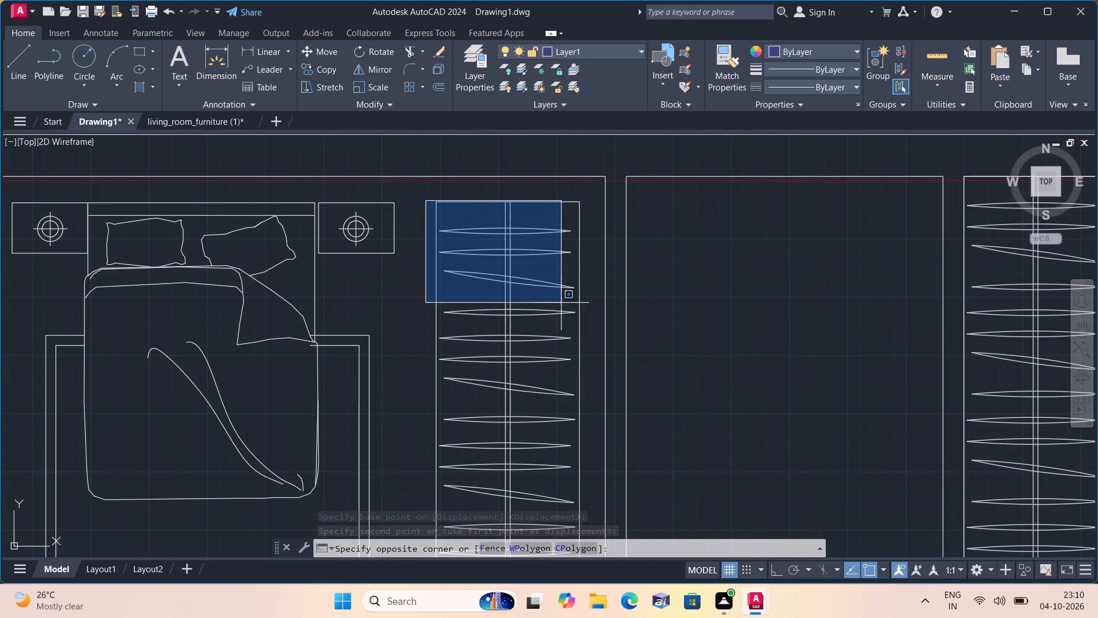
{"action": "middle_click_drag", "start_coordinate": [586, 330], "coordinate": [572, 228]}
{"action": "scroll", "coordinate": [570, 244], "scroll_direction": "down", "scroll_amount": 1}
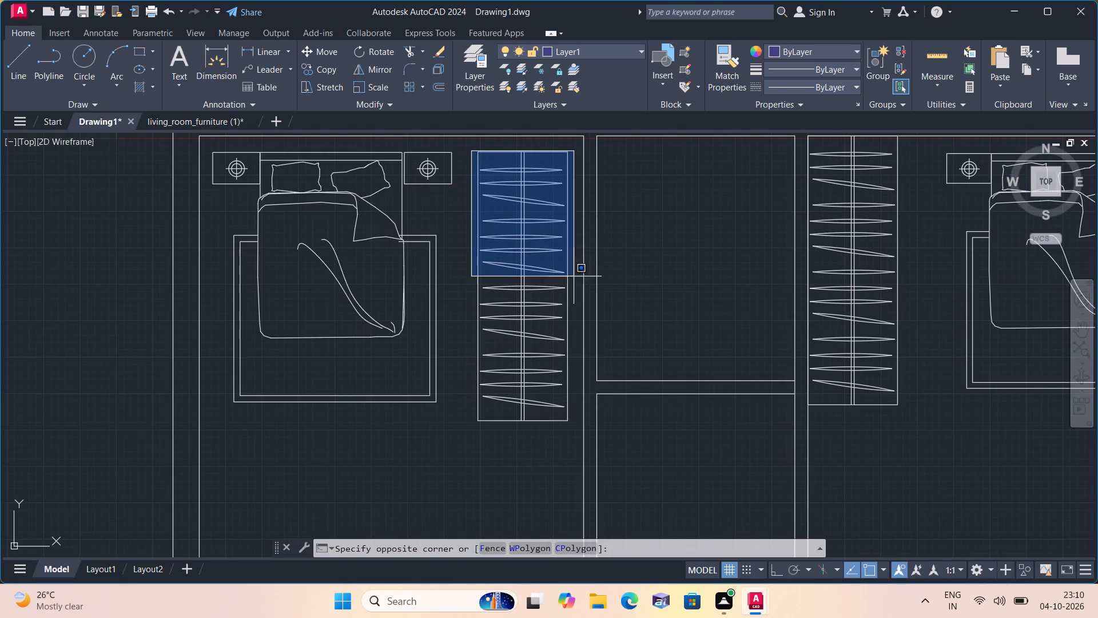
{"action": "left_click", "coordinate": [577, 427]}
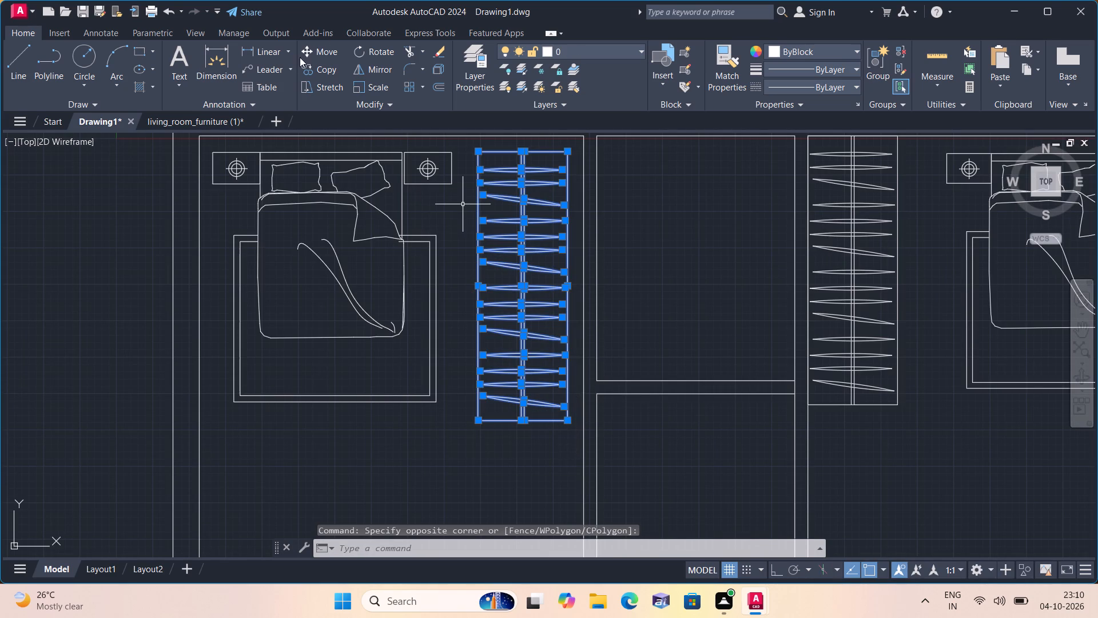
{"action": "left_click", "coordinate": [323, 50]}
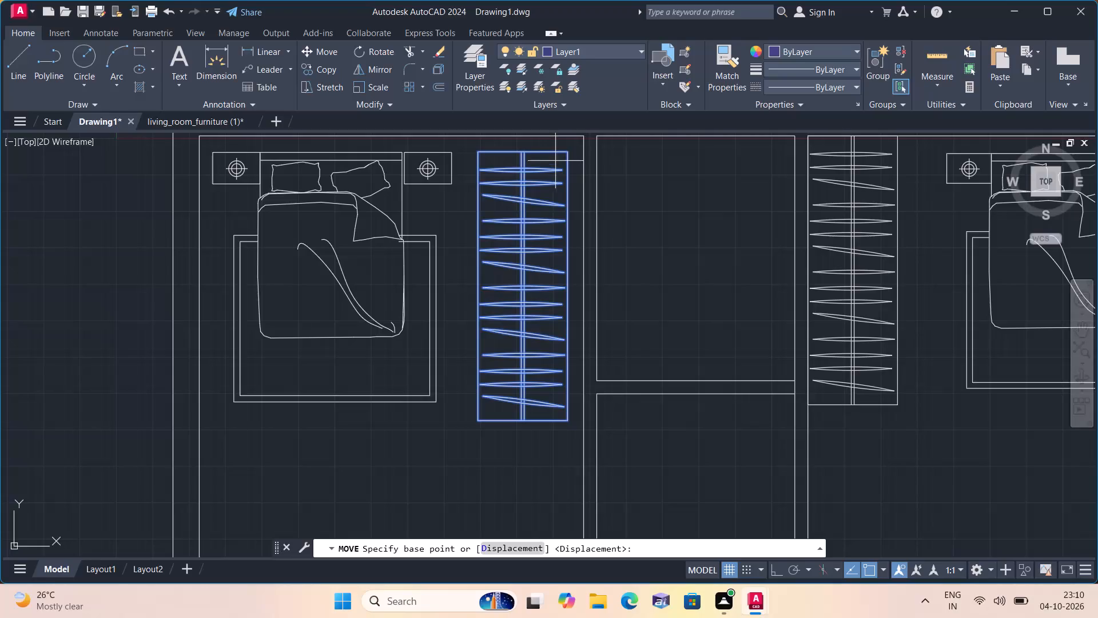
{"action": "left_click", "coordinate": [567, 150]}
{"action": "middle_click_drag", "start_coordinate": [563, 150], "coordinate": [563, 150]}
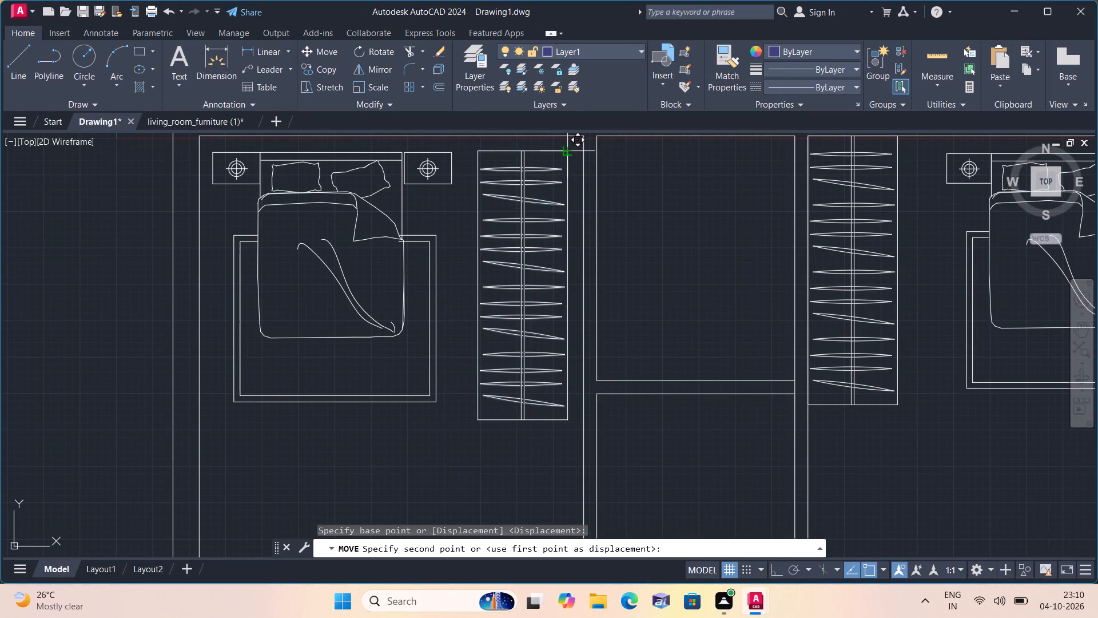
{"action": "middle_click_drag", "start_coordinate": [563, 150], "coordinate": [555, 206]}
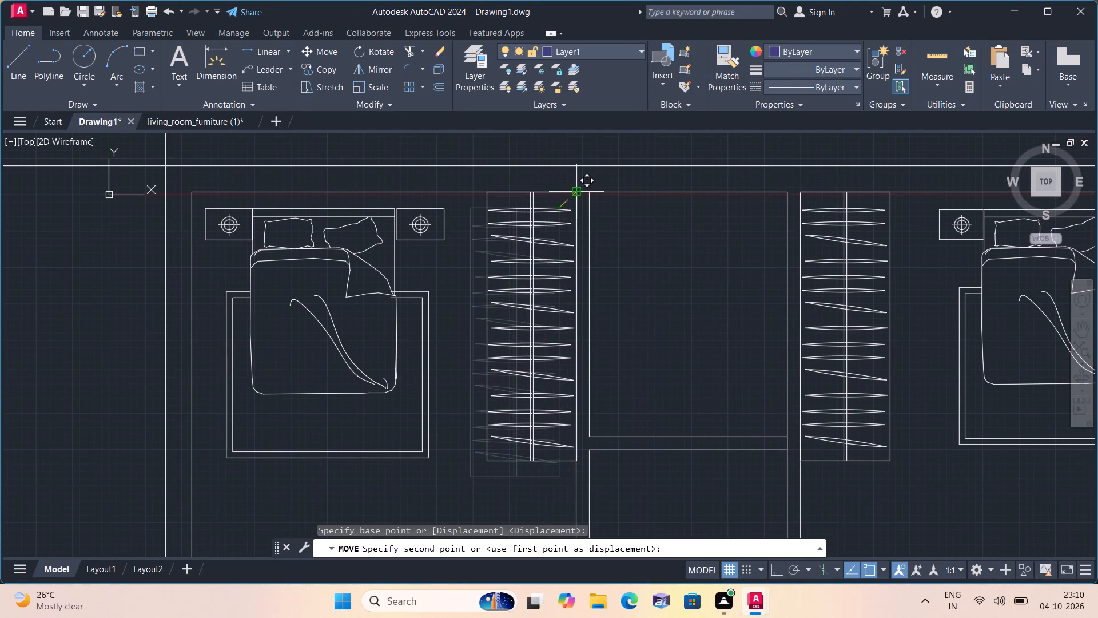
{"action": "left_click", "coordinate": [573, 194]}
Scale the large upright toilet outside the plan down freehand to about one-twentieth of its size.
{"action": "scroll", "coordinate": [514, 126], "scroll_direction": "down", "scroll_amount": 1}
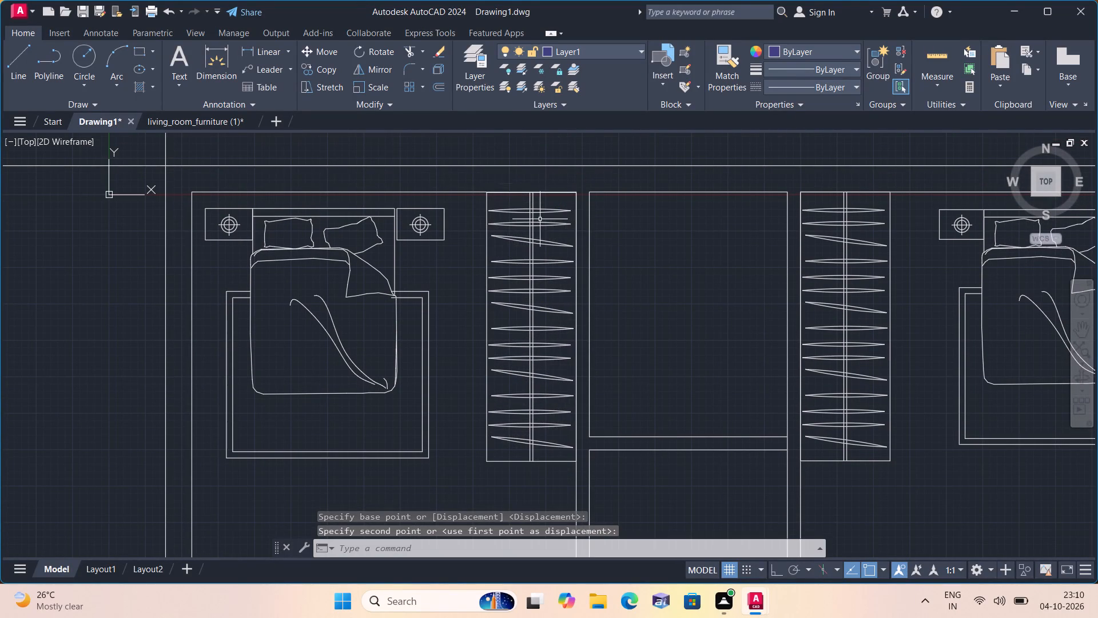
{"action": "scroll", "coordinate": [570, 257], "scroll_direction": "down", "scroll_amount": 1}
{"action": "scroll", "coordinate": [646, 294], "scroll_direction": "down", "scroll_amount": 1}
{"action": "middle_click_drag", "start_coordinate": [646, 294], "coordinate": [566, 252]}
{"action": "middle_click_drag", "start_coordinate": [590, 305], "coordinate": [469, 280]}
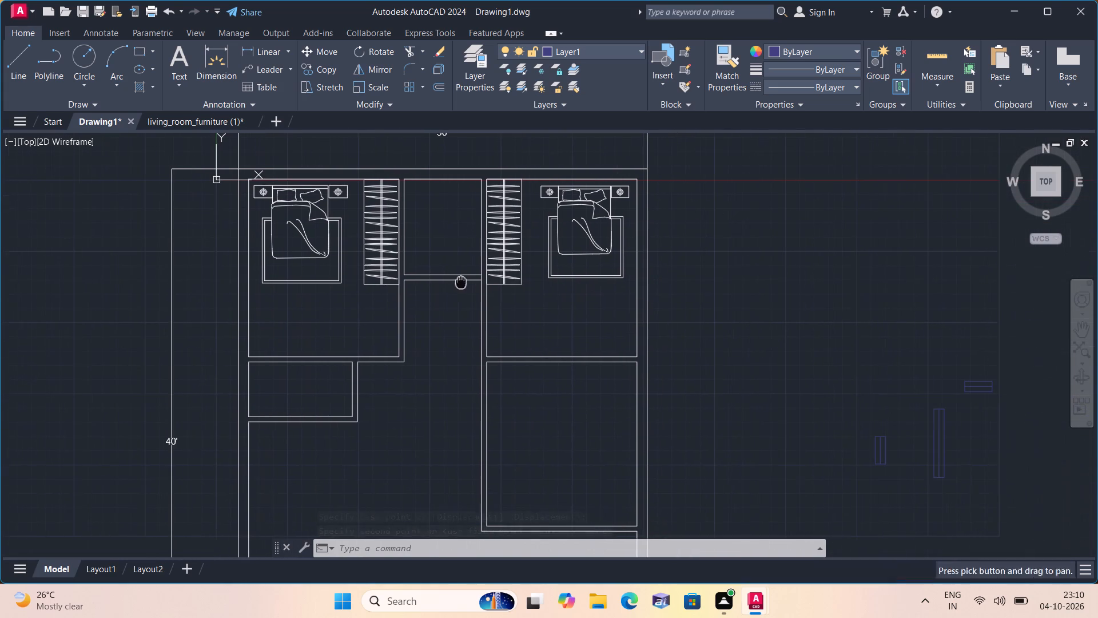
{"action": "middle_click_drag", "start_coordinate": [437, 352], "coordinate": [391, 287]}
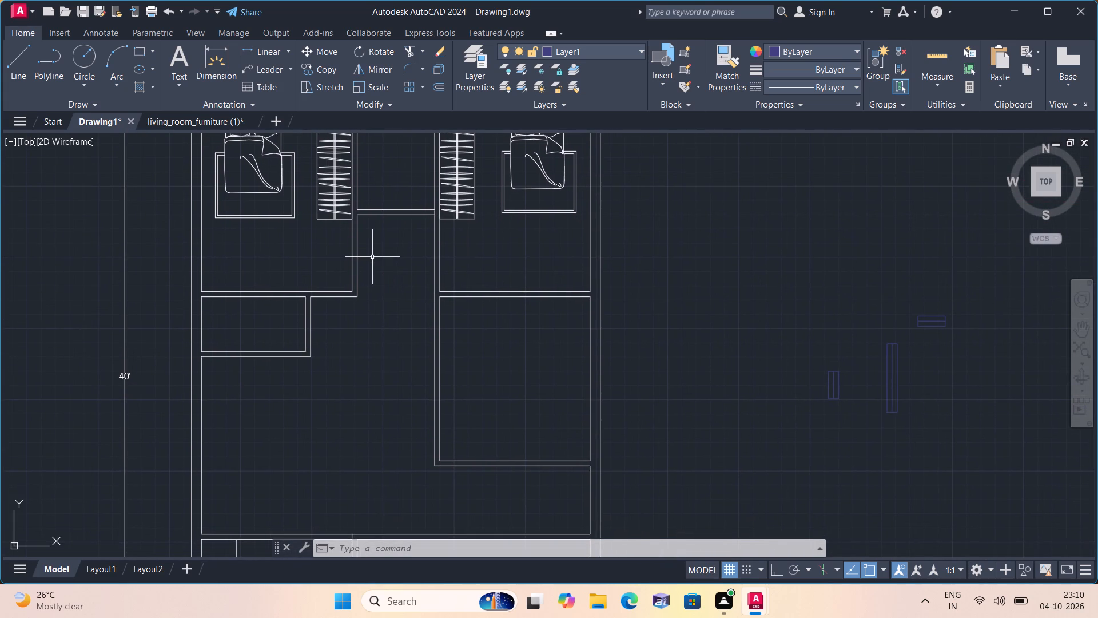
{"action": "scroll", "coordinate": [359, 274], "scroll_direction": "down", "scroll_amount": 2}
{"action": "scroll", "coordinate": [456, 322], "scroll_direction": "down", "scroll_amount": 1}
{"action": "middle_click_drag", "start_coordinate": [456, 322], "coordinate": [453, 320]}
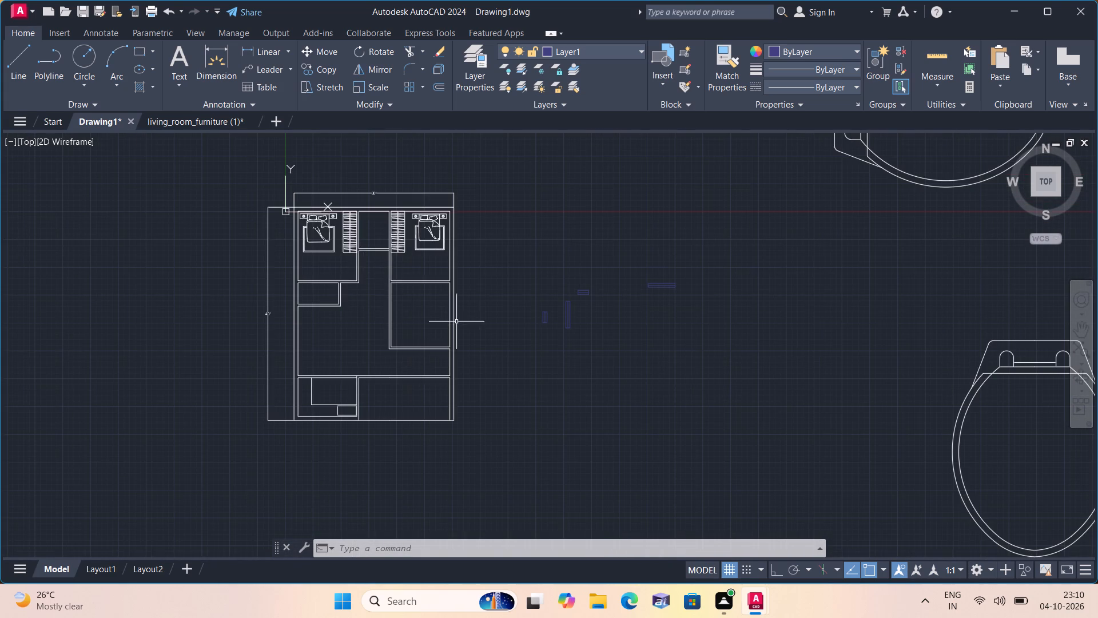
{"action": "middle_click_drag", "start_coordinate": [453, 320], "coordinate": [412, 282]}
{"action": "left_click_drag", "start_coordinate": [677, 249], "coordinate": [692, 261]}
{"action": "left_click", "coordinate": [904, 488]}
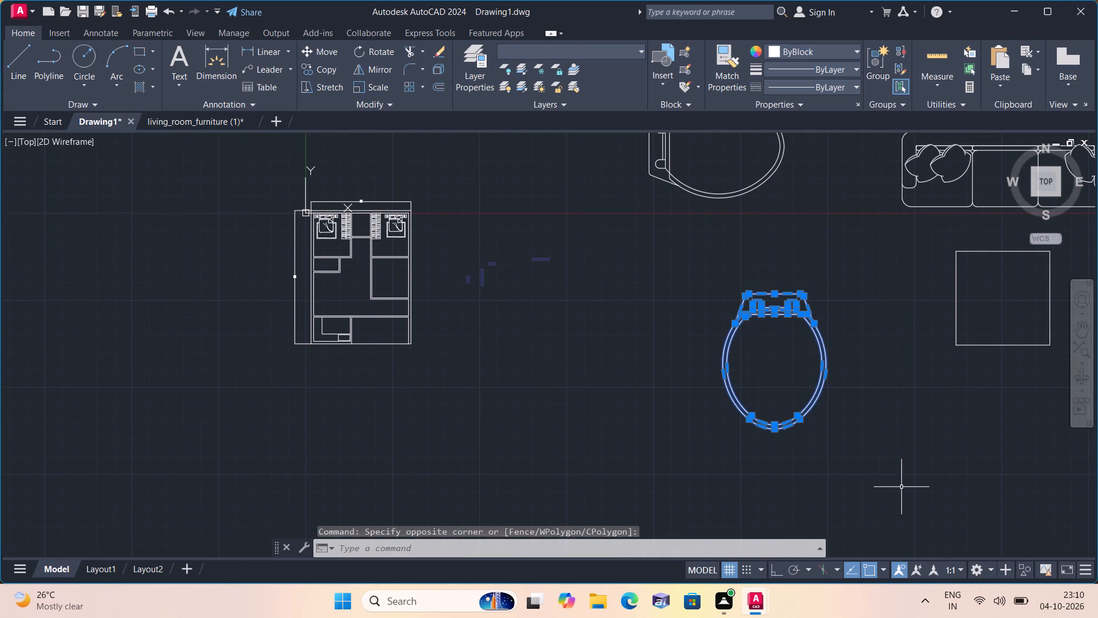
{"action": "left_click", "coordinate": [373, 83]}
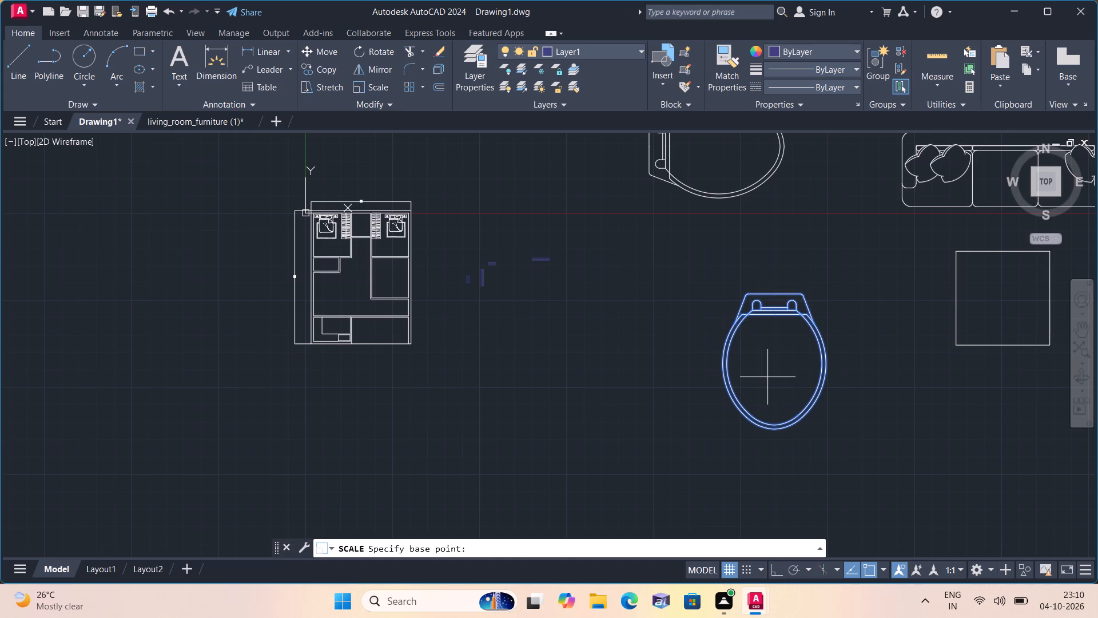
{"action": "left_click", "coordinate": [767, 377]}
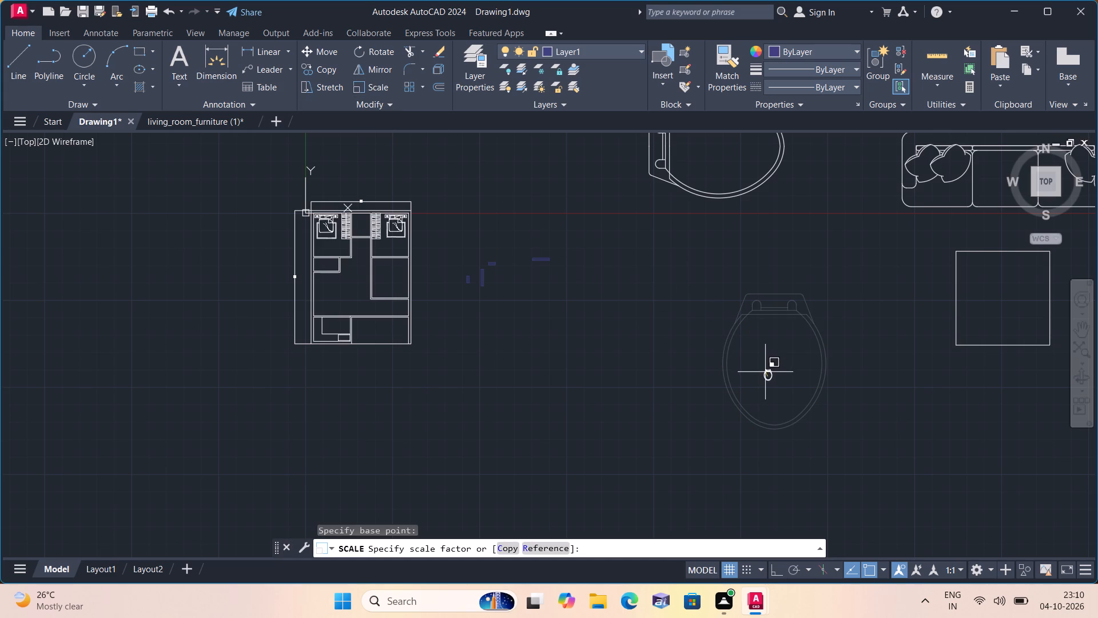
{"action": "left_click", "coordinate": [765, 375]}
Move the reduced upright toilet into the small room between the two upper bedrooms, near its top wall.
{"action": "left_click_drag", "start_coordinate": [744, 356], "coordinate": [751, 366]}
{"action": "left_click", "coordinate": [787, 399]}
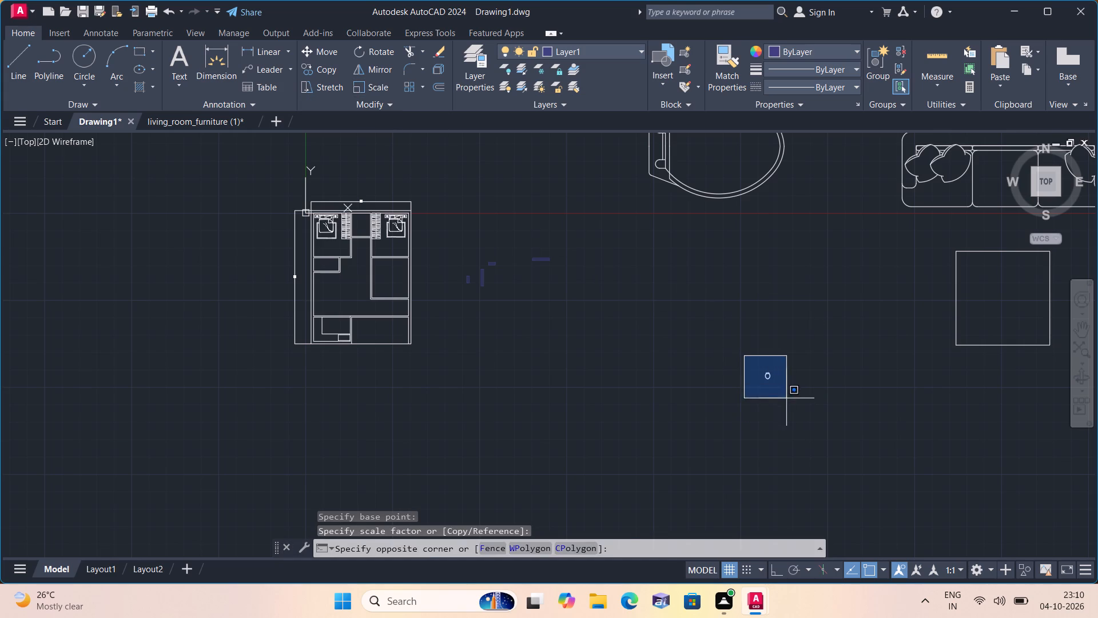
{"action": "left_click", "coordinate": [325, 47]}
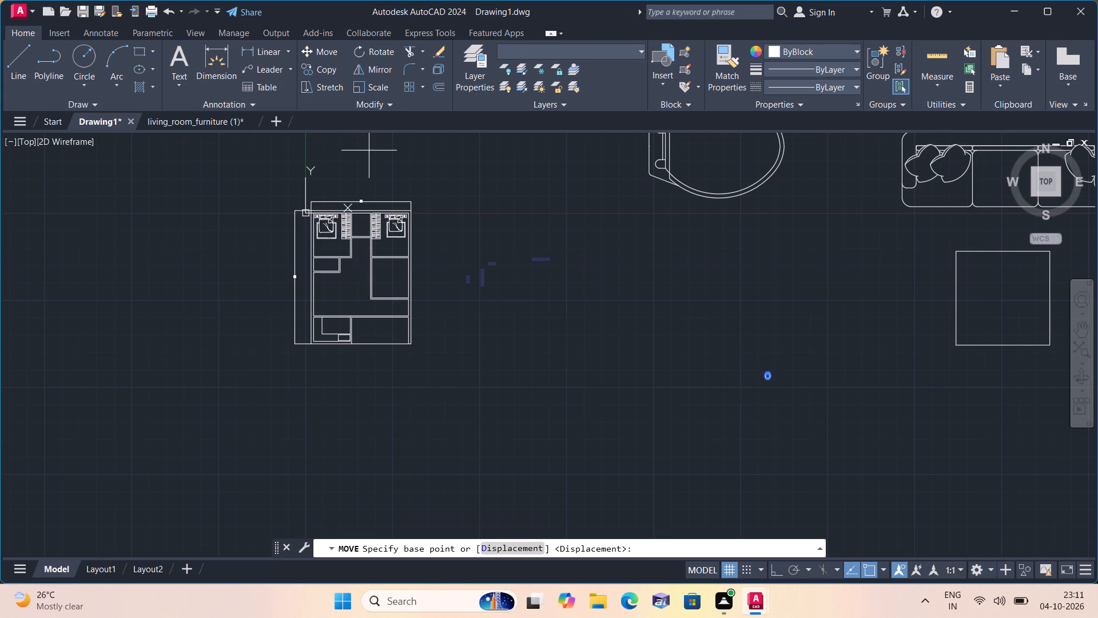
{"action": "left_click", "coordinate": [768, 371]}
{"action": "scroll", "coordinate": [363, 213], "scroll_direction": "up", "scroll_amount": 2}
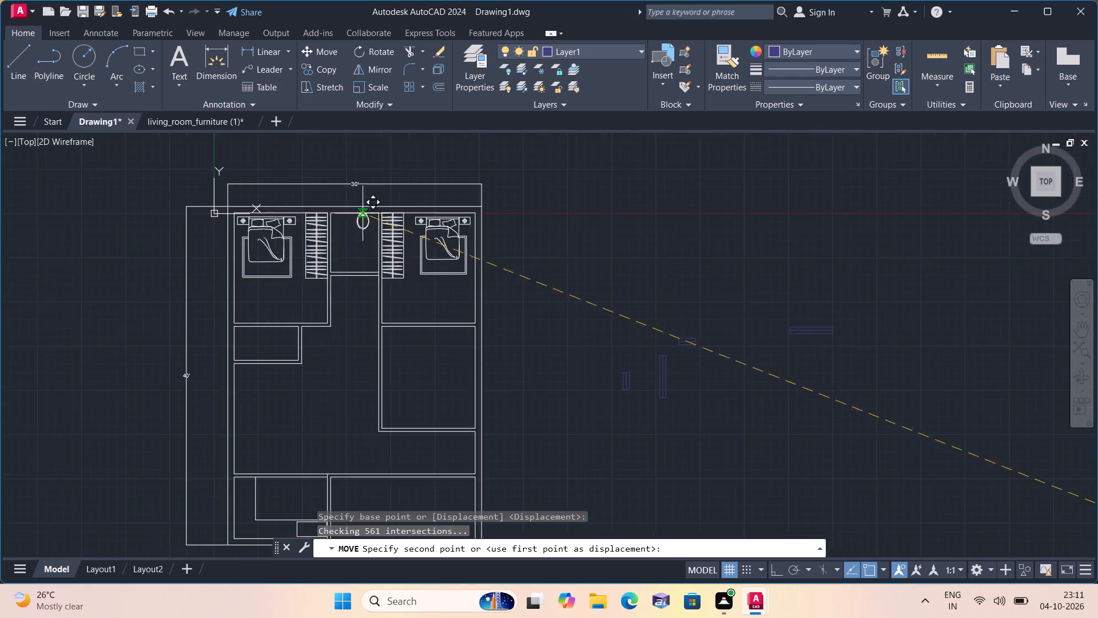
{"action": "scroll", "coordinate": [362, 220], "scroll_direction": "up", "scroll_amount": 2}
{"action": "middle_click_drag", "start_coordinate": [338, 212], "coordinate": [380, 286]}
{"action": "left_click", "coordinate": [380, 301]}
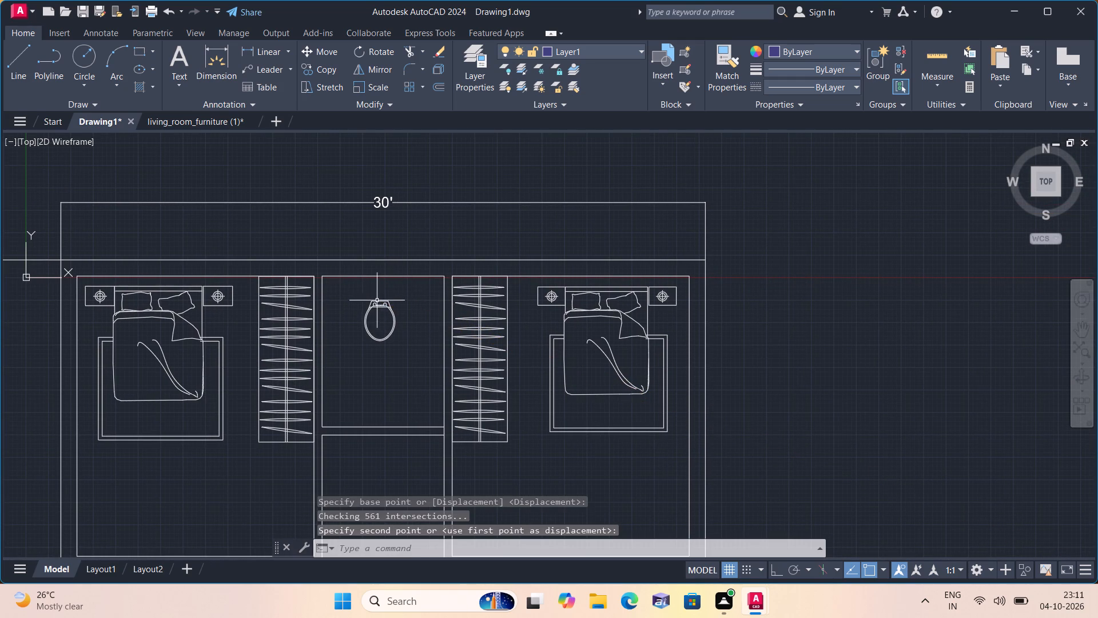
Scale the toilet in the small upper-middle room up freehand to about 1.1 times its size.
{"action": "left_click_drag", "start_coordinate": [363, 295], "coordinate": [364, 300]}
{"action": "left_click", "coordinate": [428, 383]}
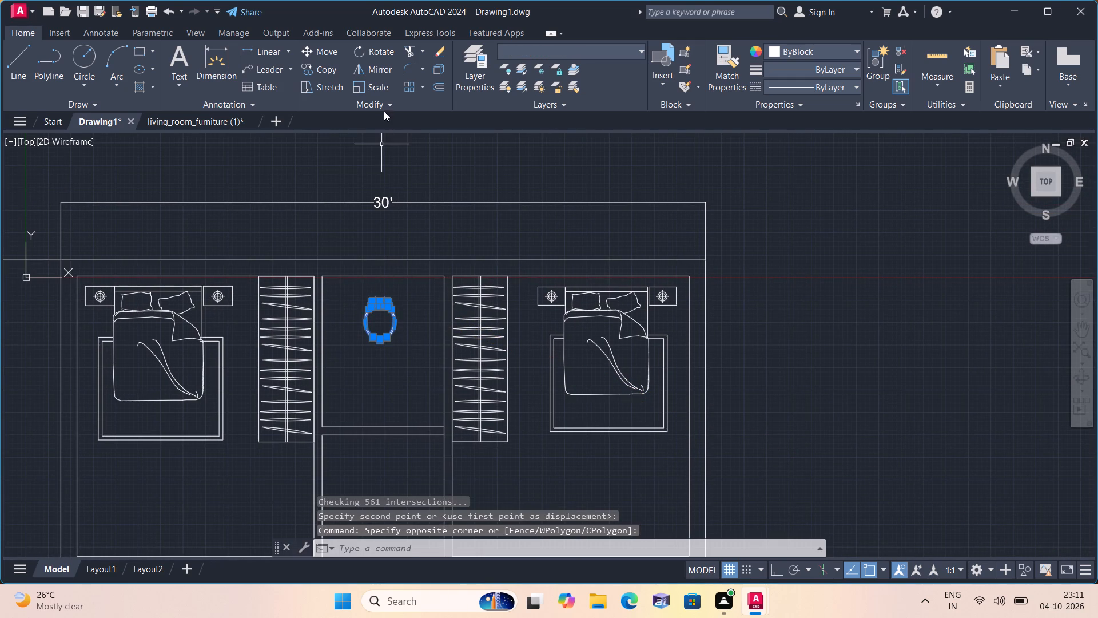
{"action": "left_click", "coordinate": [379, 85]}
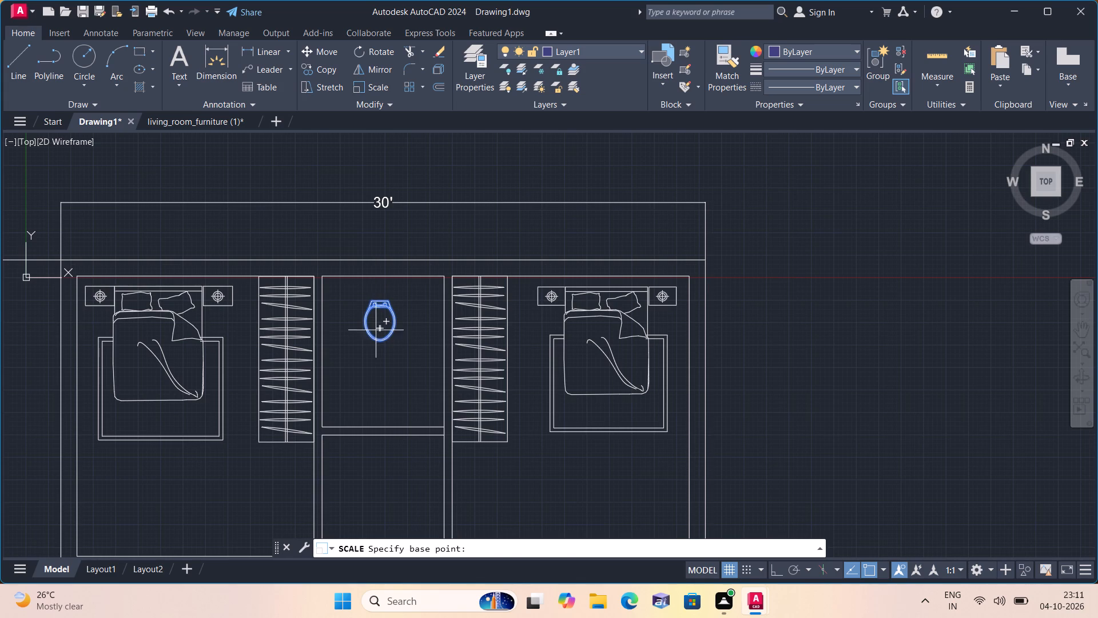
{"action": "left_click", "coordinate": [376, 322]}
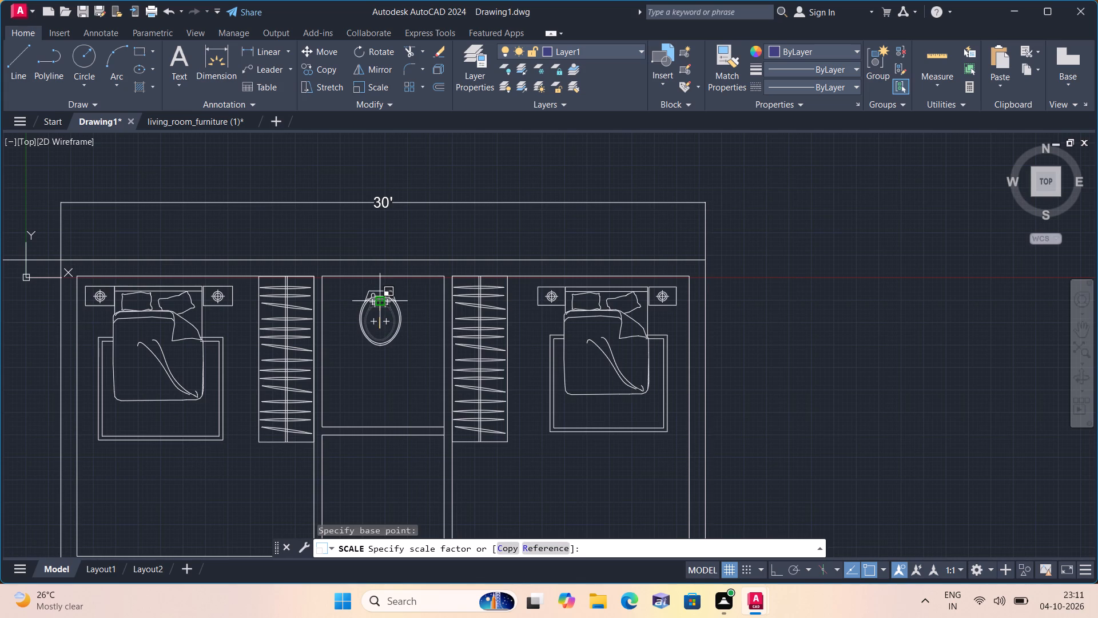
{"action": "left_click", "coordinate": [379, 311]}
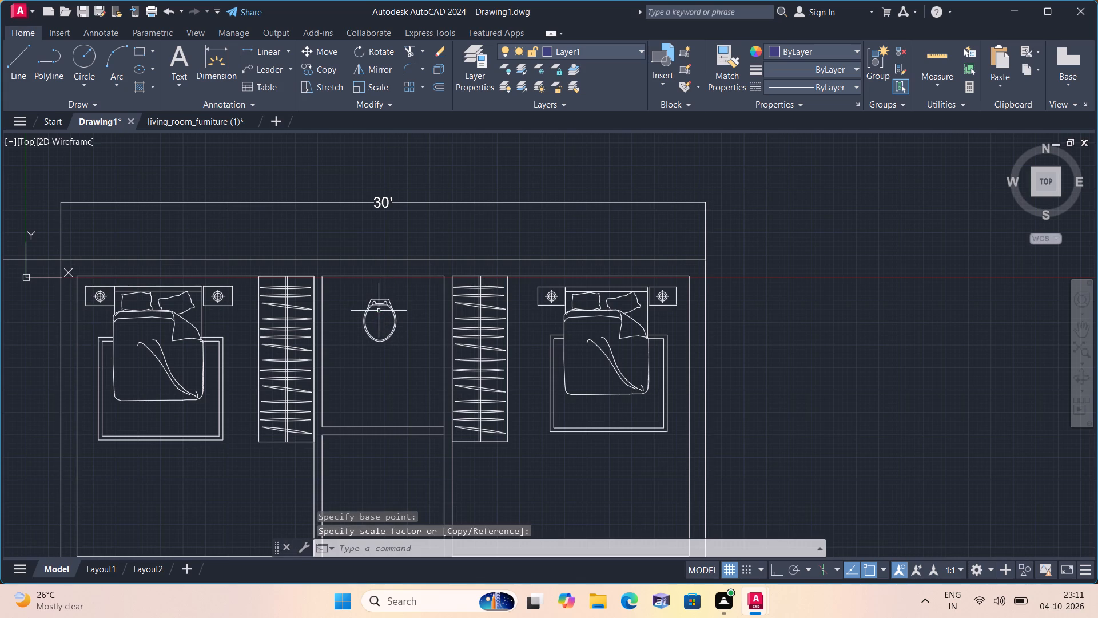
Move the toilet by the midpoint of its back edge to the midpoint of the upper-middle room's top wall.
{"action": "left_click_drag", "start_coordinate": [360, 295], "coordinate": [365, 302]}
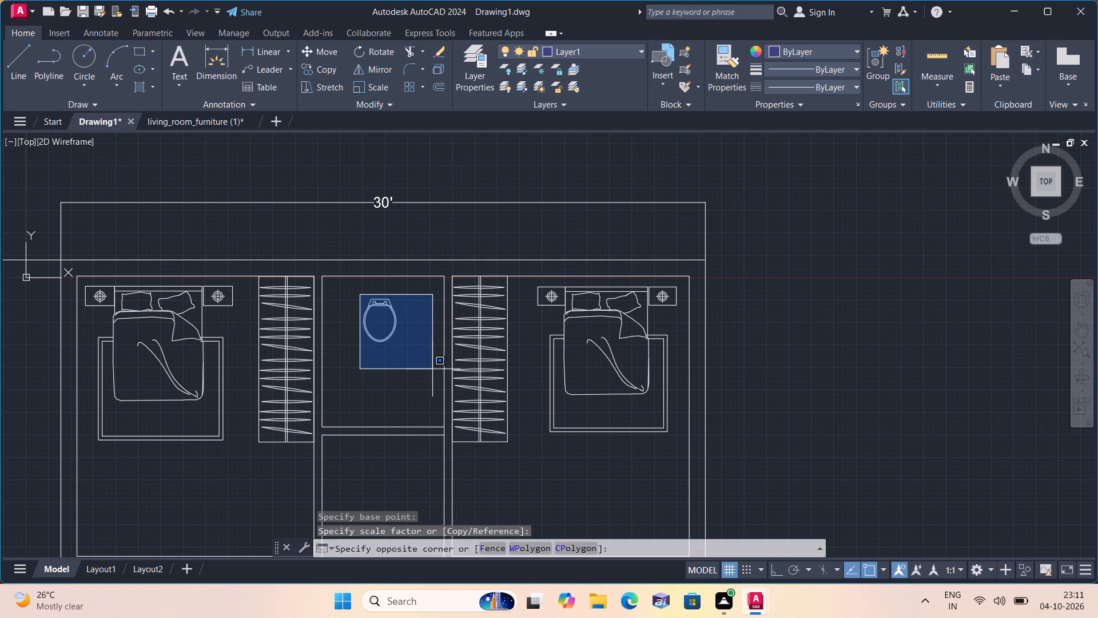
{"action": "left_click", "coordinate": [424, 364]}
{"action": "left_click", "coordinate": [328, 48]}
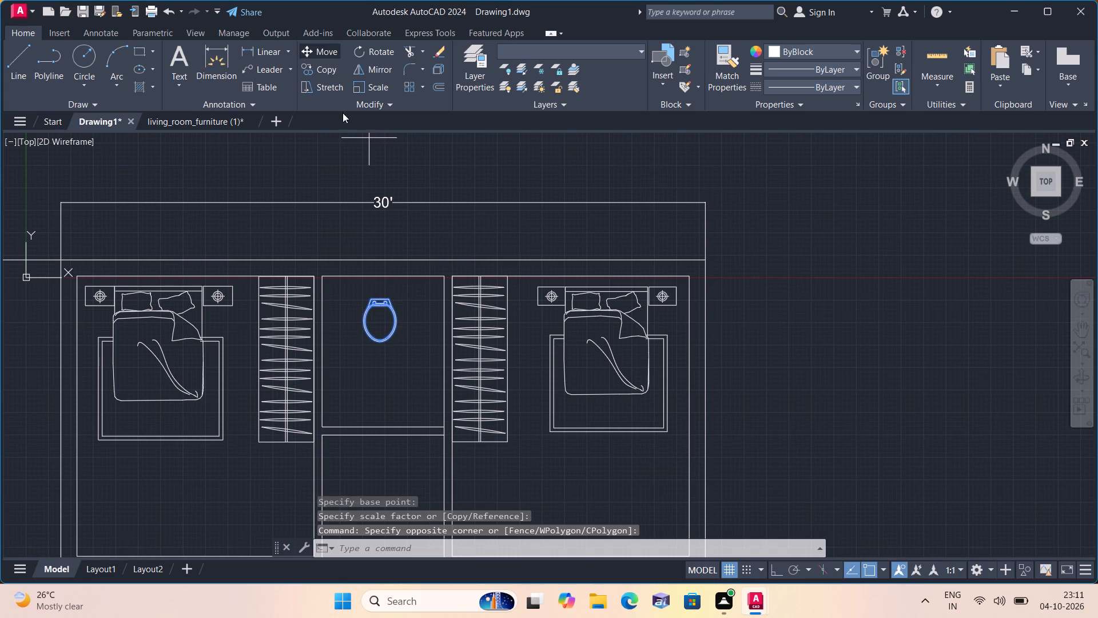
{"action": "scroll", "coordinate": [380, 314], "scroll_direction": "up", "scroll_amount": 2}
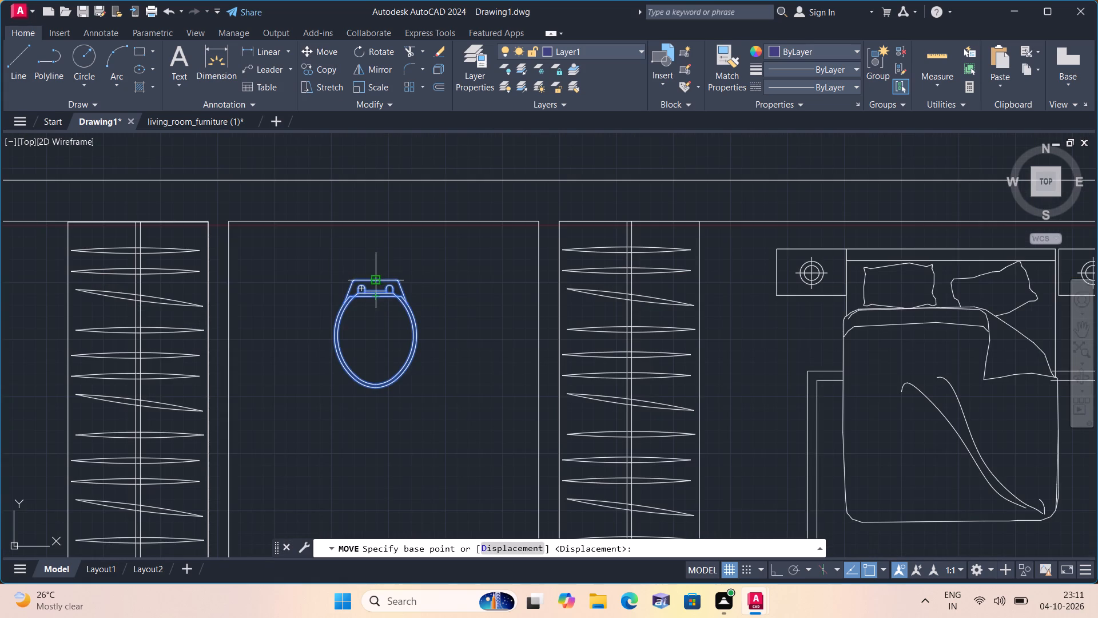
{"action": "left_click", "coordinate": [375, 280]}
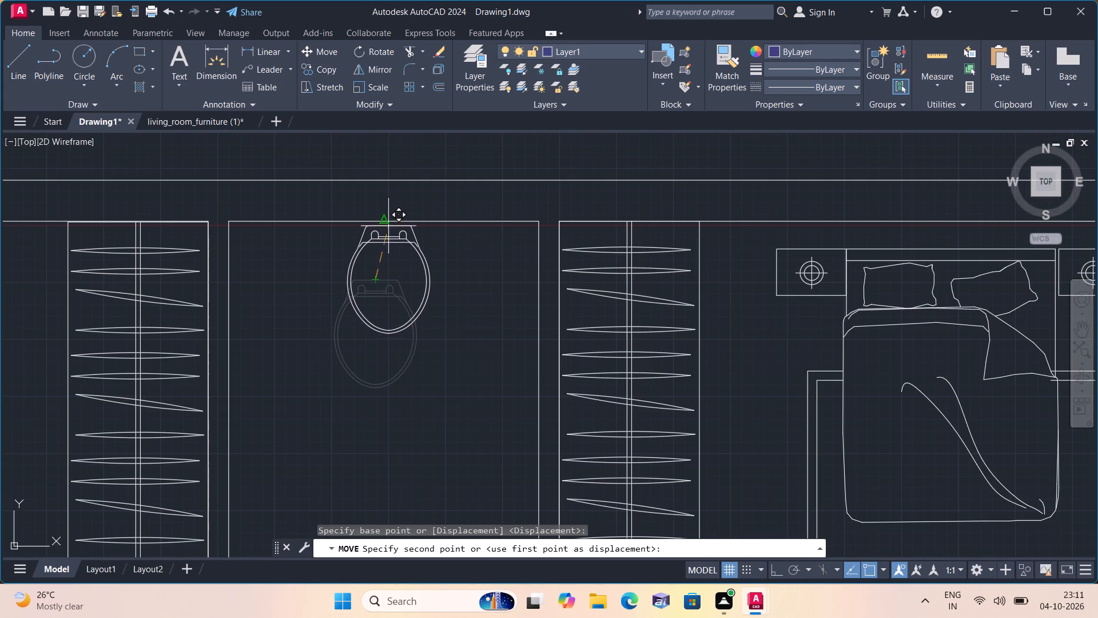
{"action": "left_click", "coordinate": [385, 221]}
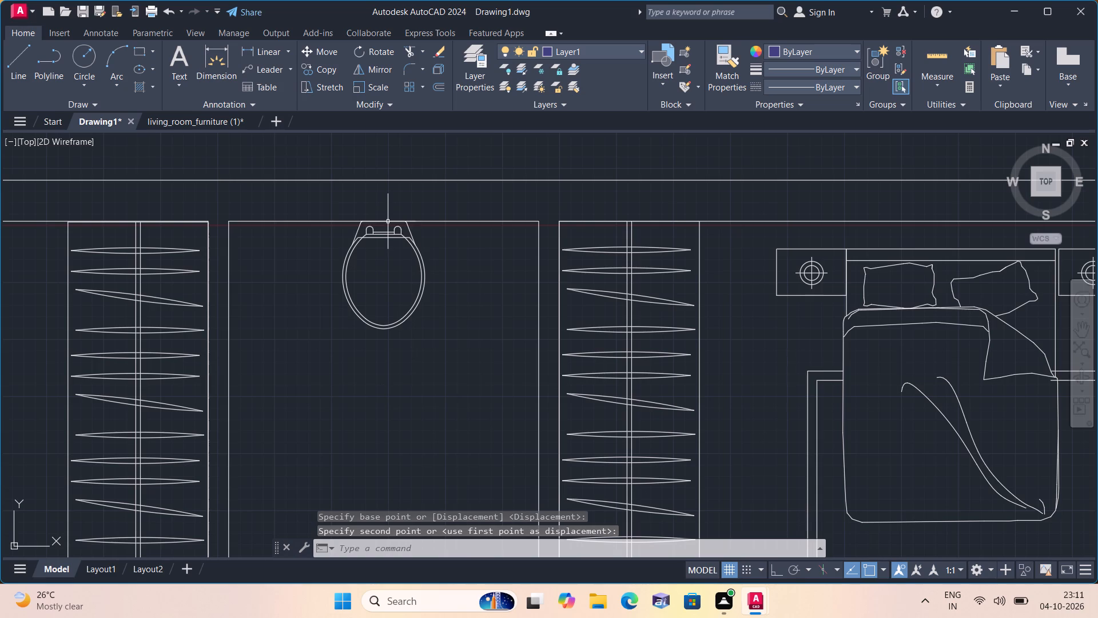
Scale the large sideways toilet outside the plan down freehand to about one-eighth of its size.
{"action": "middle_click_drag", "start_coordinate": [429, 347], "coordinate": [405, 267]}
{"action": "scroll", "coordinate": [427, 345], "scroll_direction": "down", "scroll_amount": 1}
{"action": "scroll", "coordinate": [400, 252], "scroll_direction": "down", "scroll_amount": 1}
{"action": "scroll", "coordinate": [491, 338], "scroll_direction": "down", "scroll_amount": 1}
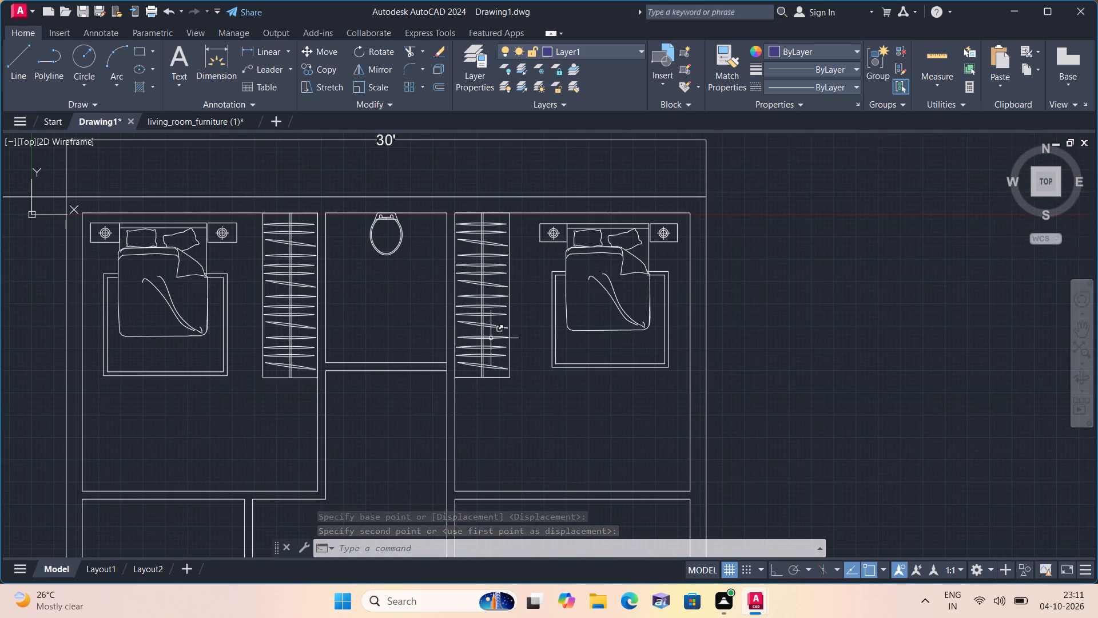
{"action": "scroll", "coordinate": [491, 338], "scroll_direction": "down", "scroll_amount": 1}
{"action": "middle_click_drag", "start_coordinate": [588, 344], "coordinate": [532, 268]}
{"action": "scroll", "coordinate": [568, 322], "scroll_direction": "down", "scroll_amount": 1}
{"action": "scroll", "coordinate": [516, 241], "scroll_direction": "down", "scroll_amount": 1}
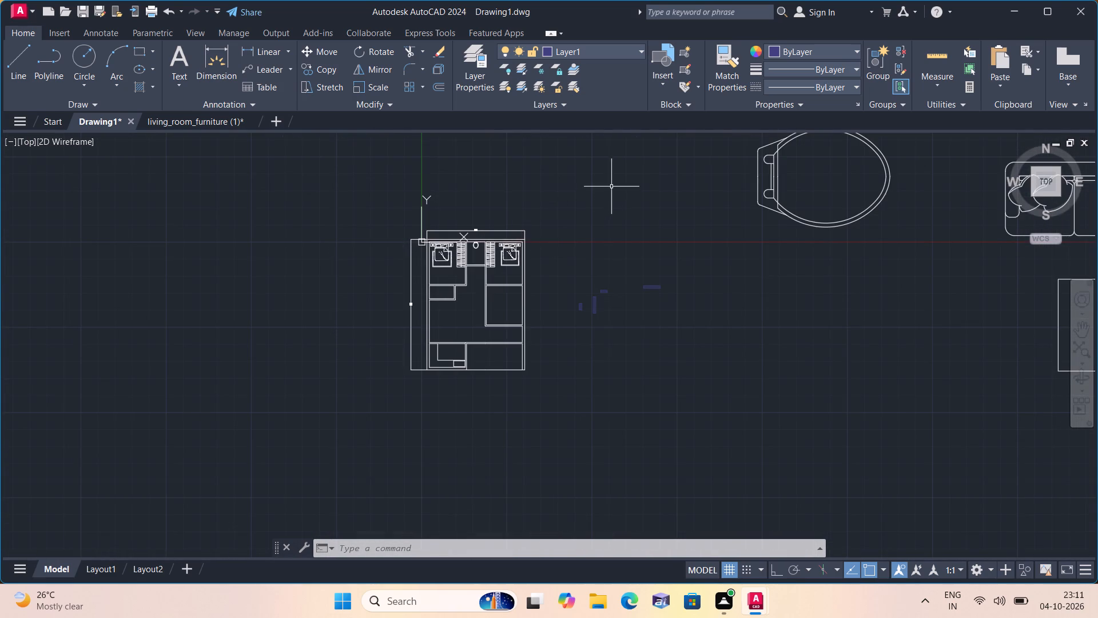
{"action": "middle_click_drag", "start_coordinate": [611, 183], "coordinate": [586, 304]}
{"action": "scroll", "coordinate": [611, 183], "scroll_direction": "down", "scroll_amount": 1}
{"action": "left_click", "coordinate": [592, 268]}
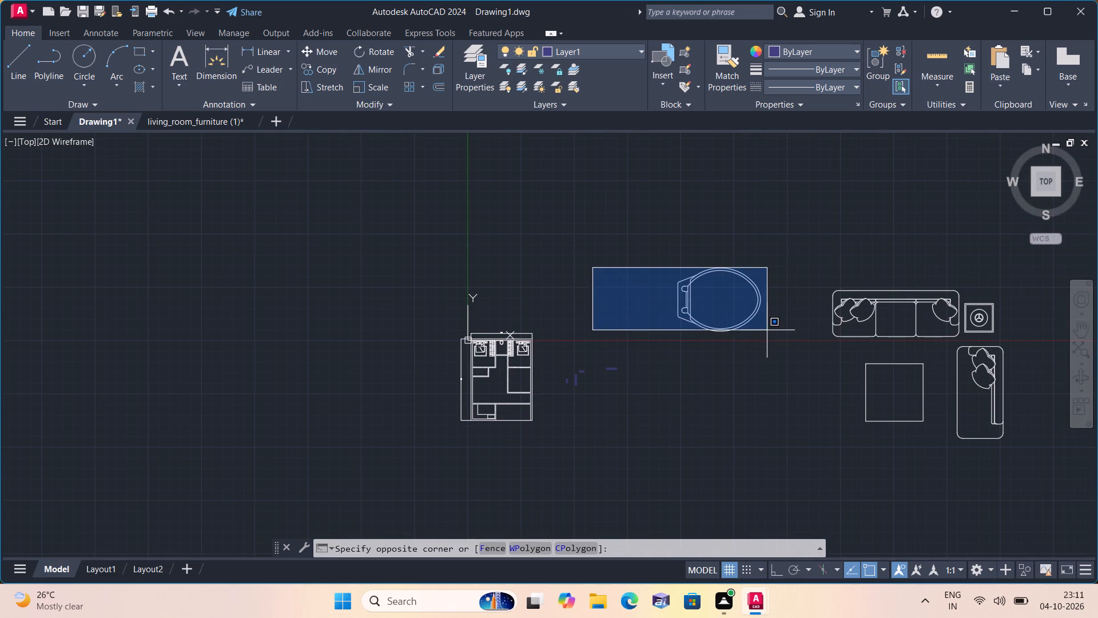
{"action": "left_click", "coordinate": [770, 332]}
{"action": "left_click", "coordinate": [372, 83]}
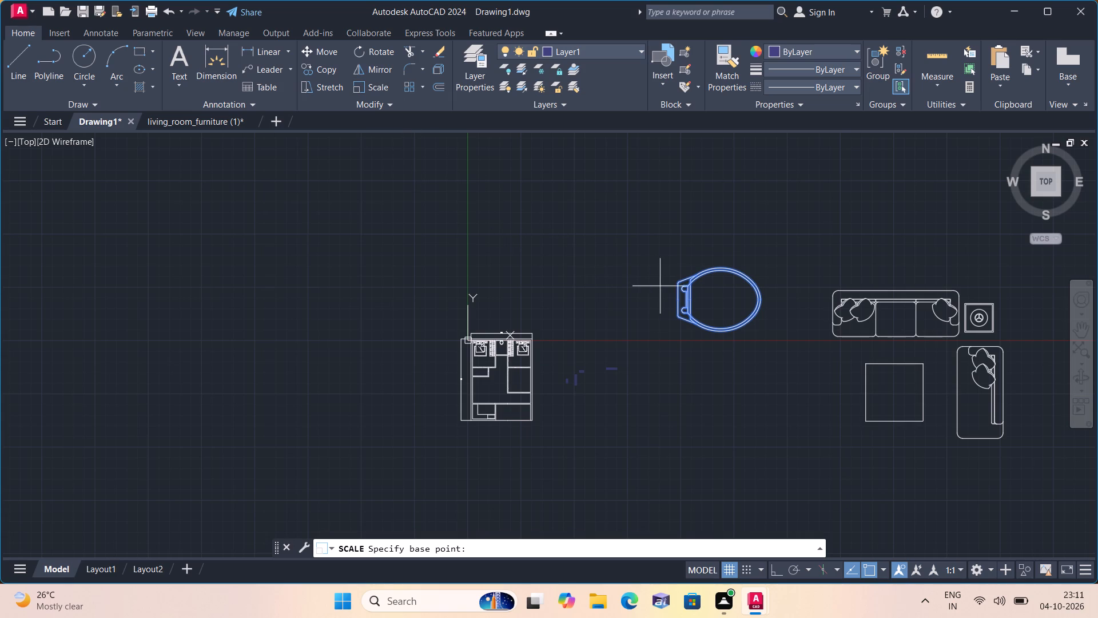
{"action": "left_click", "coordinate": [685, 296]}
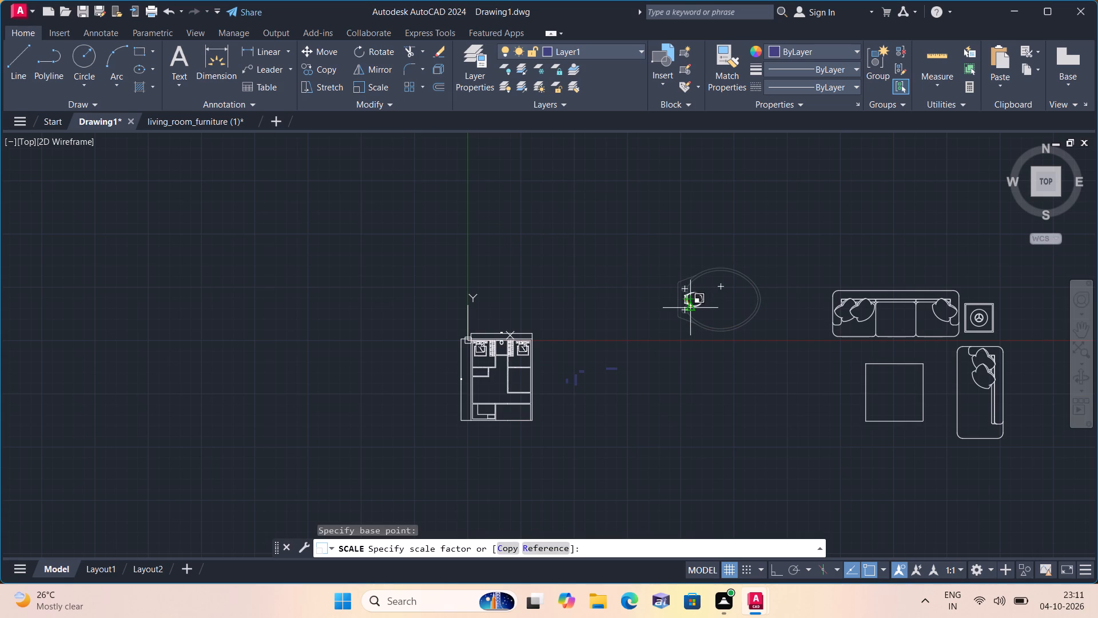
{"action": "left_click", "coordinate": [691, 295]}
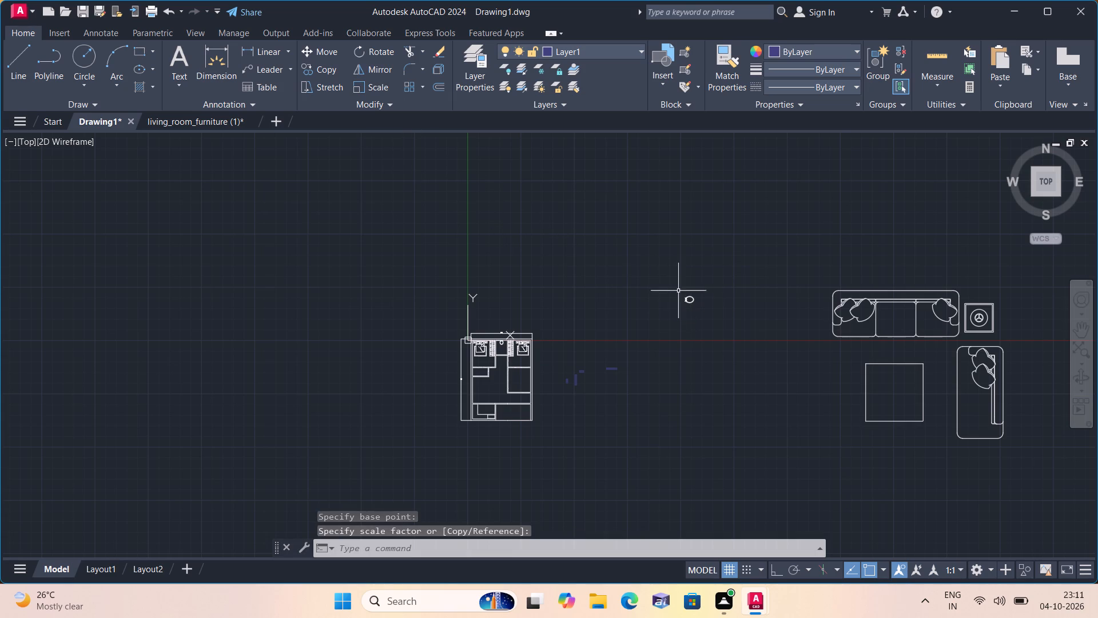
Move the reduced sideways toilet from its distant spot to the empty area just outside the plan's left side.
{"action": "left_click_drag", "start_coordinate": [673, 284], "coordinate": [673, 293]}
{"action": "left_click", "coordinate": [713, 326]}
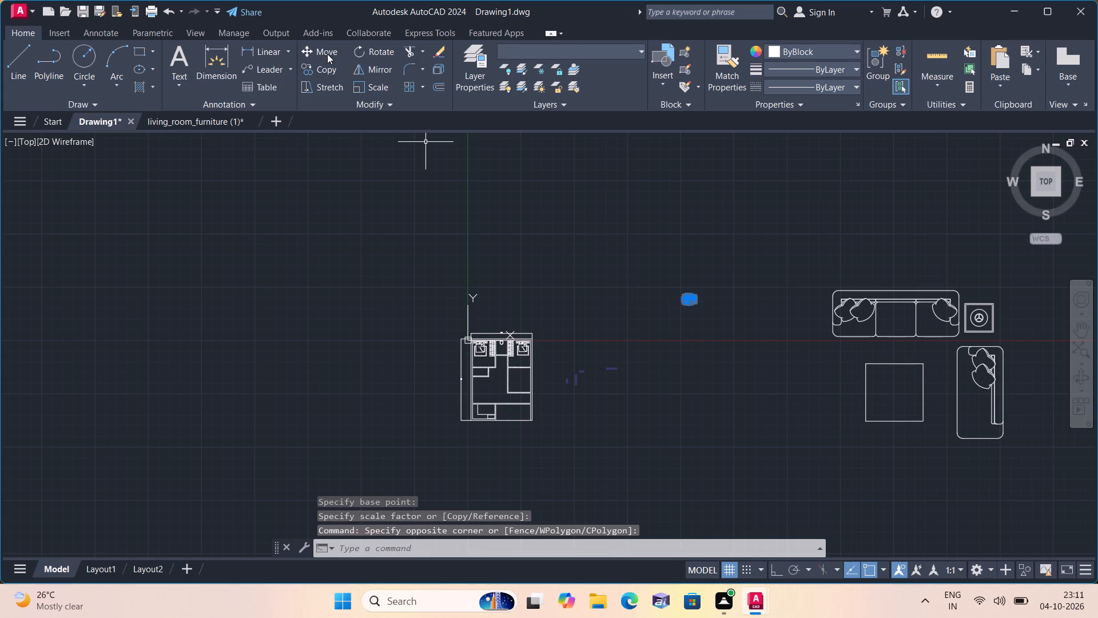
{"action": "left_click", "coordinate": [323, 49]}
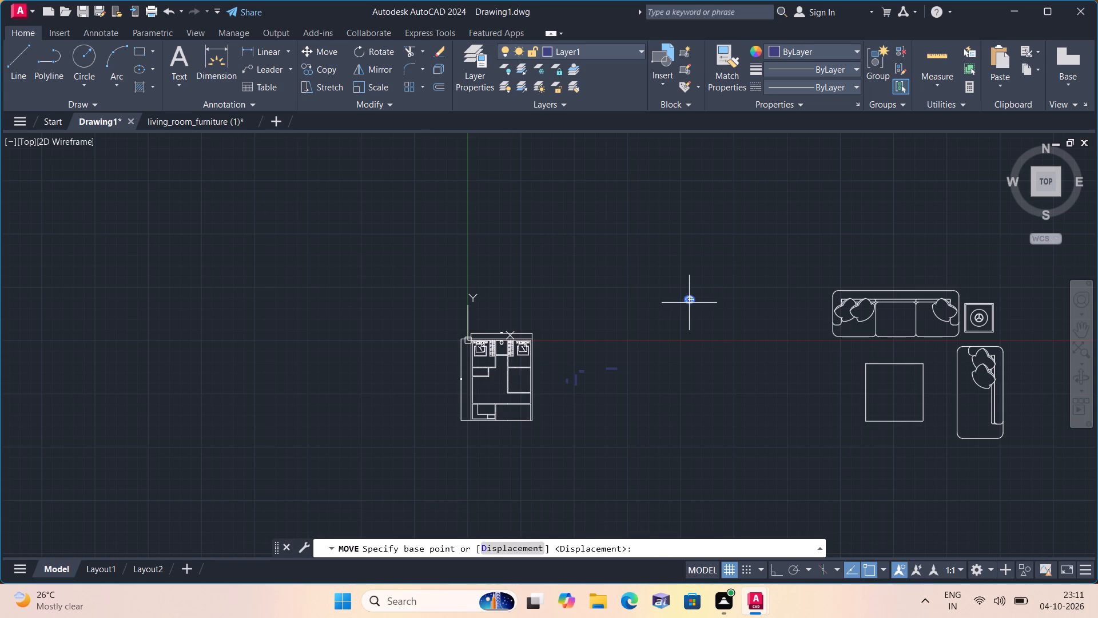
{"action": "left_click", "coordinate": [689, 298]}
{"action": "scroll", "coordinate": [492, 371], "scroll_direction": "up", "scroll_amount": 4}
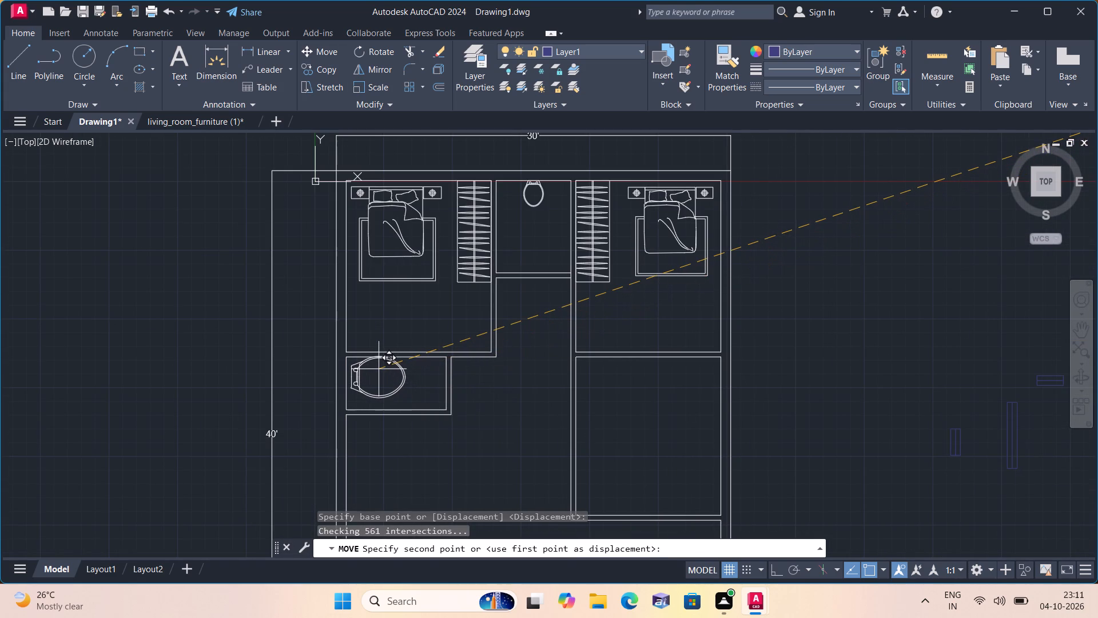
{"action": "scroll", "coordinate": [377, 370], "scroll_direction": "down", "scroll_amount": 2}
{"action": "left_click", "coordinate": [275, 366]}
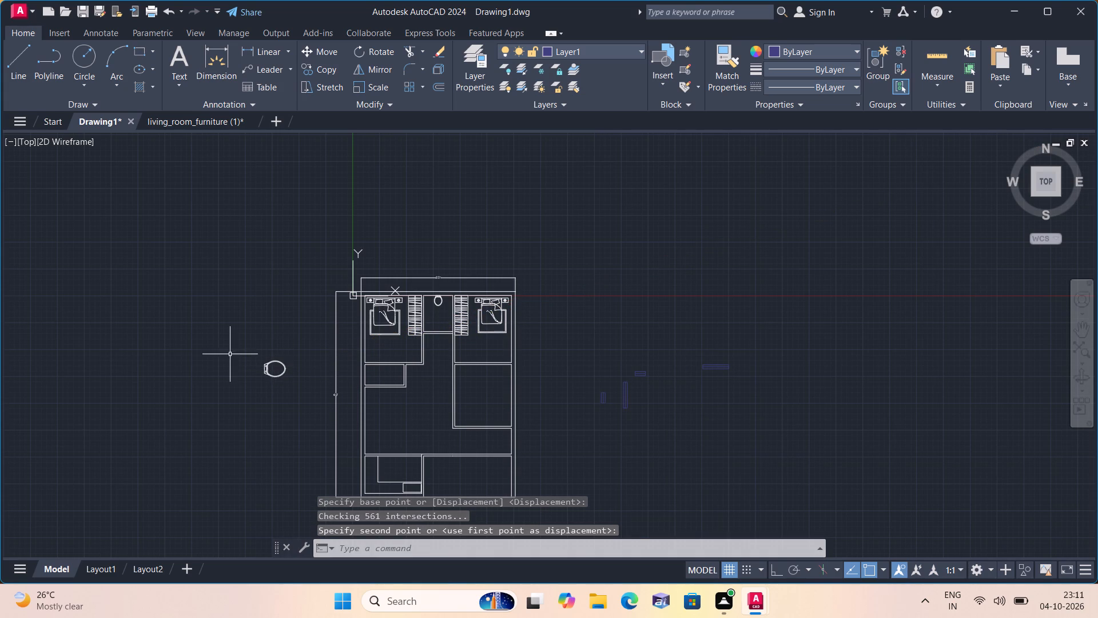
Scale the sideways toilet beside the plan down freehand to about 0.3 times its size.
{"action": "left_click_drag", "start_coordinate": [213, 347], "coordinate": [220, 351]}
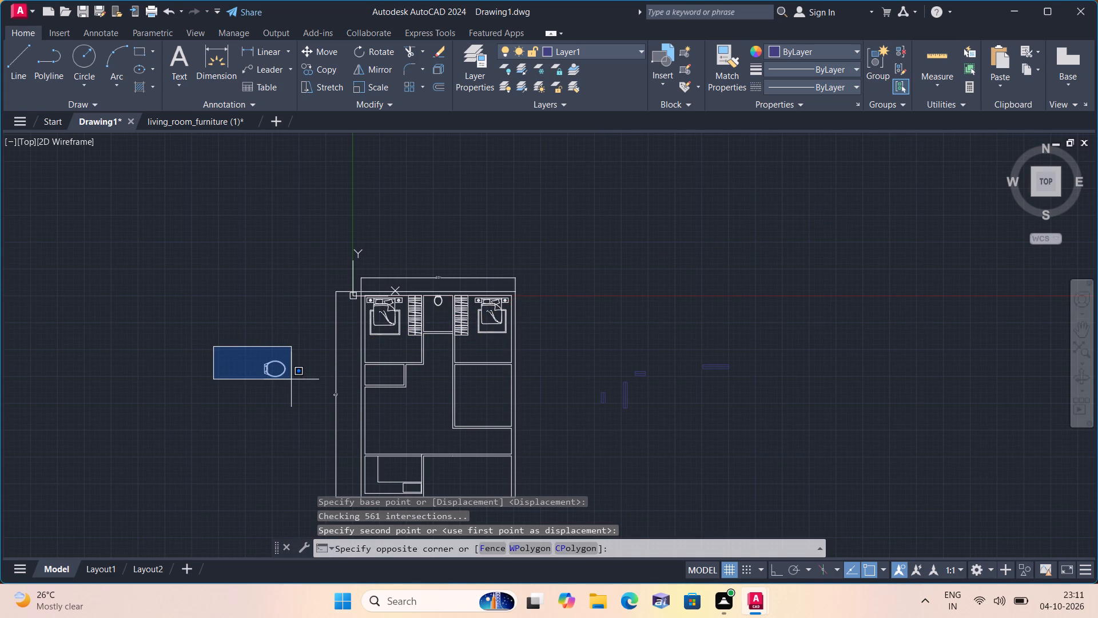
{"action": "left_click", "coordinate": [291, 382]}
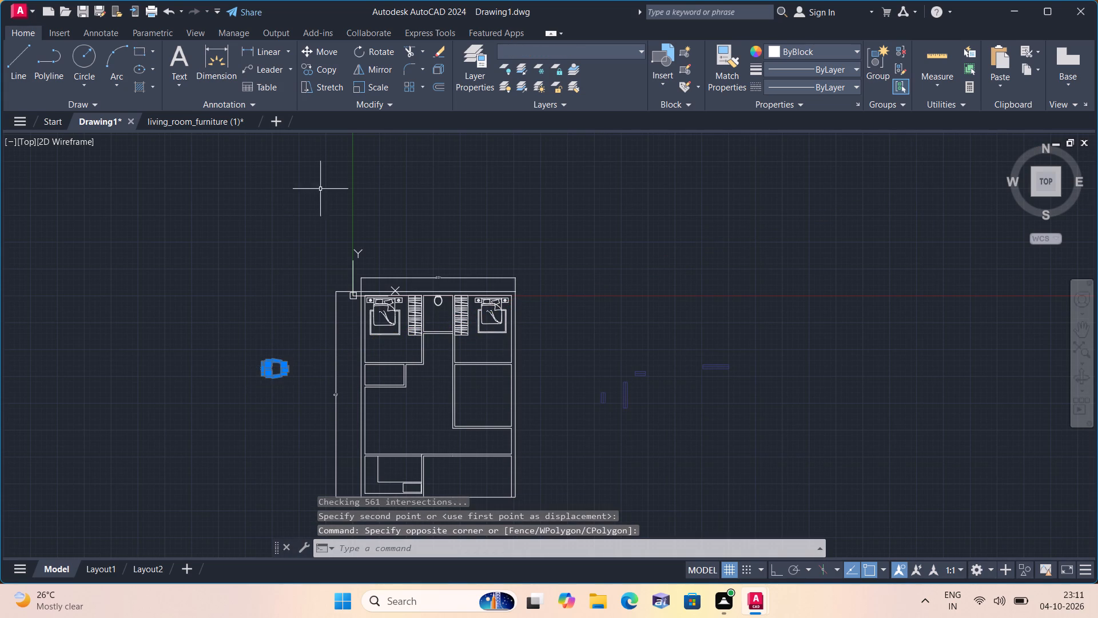
{"action": "left_click", "coordinate": [376, 83]}
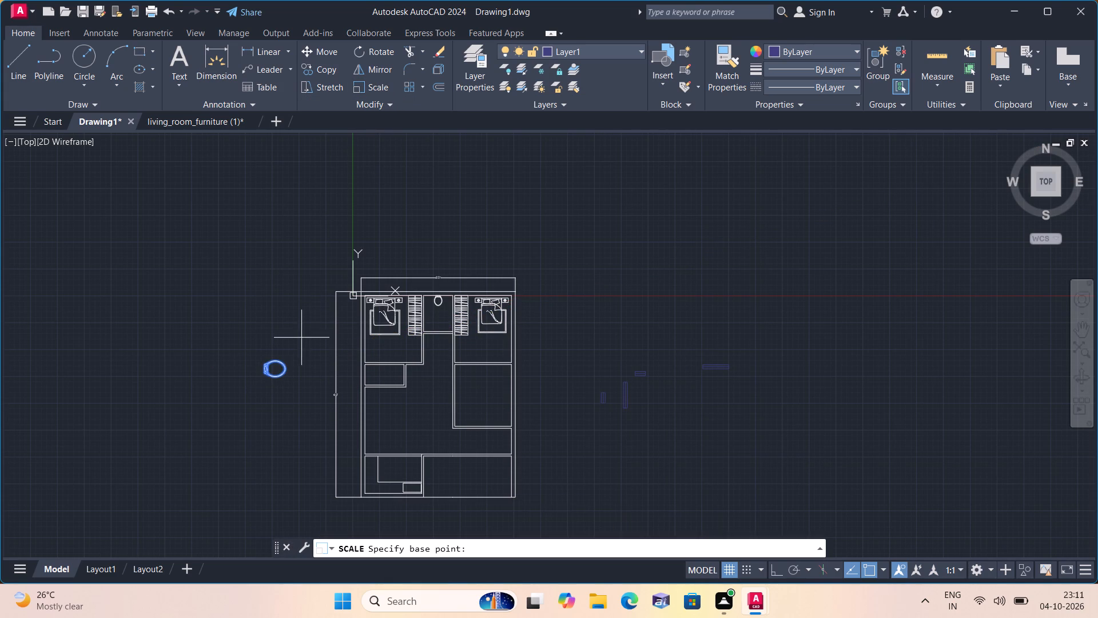
{"action": "scroll", "coordinate": [296, 362], "scroll_direction": "up", "scroll_amount": 3}
{"action": "left_click", "coordinate": [184, 391]}
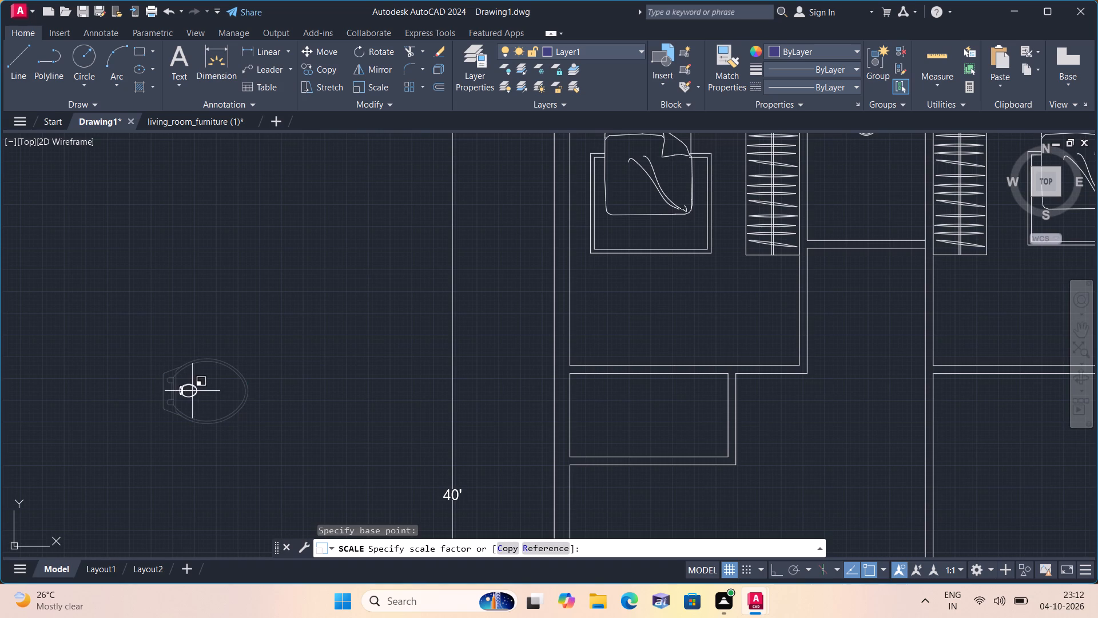
{"action": "left_click", "coordinate": [196, 392]}
Move the toilet by its back edge into the small room below the upper-left bedroom, near that room's left wall.
{"action": "left_click_drag", "start_coordinate": [161, 382], "coordinate": [165, 388]}
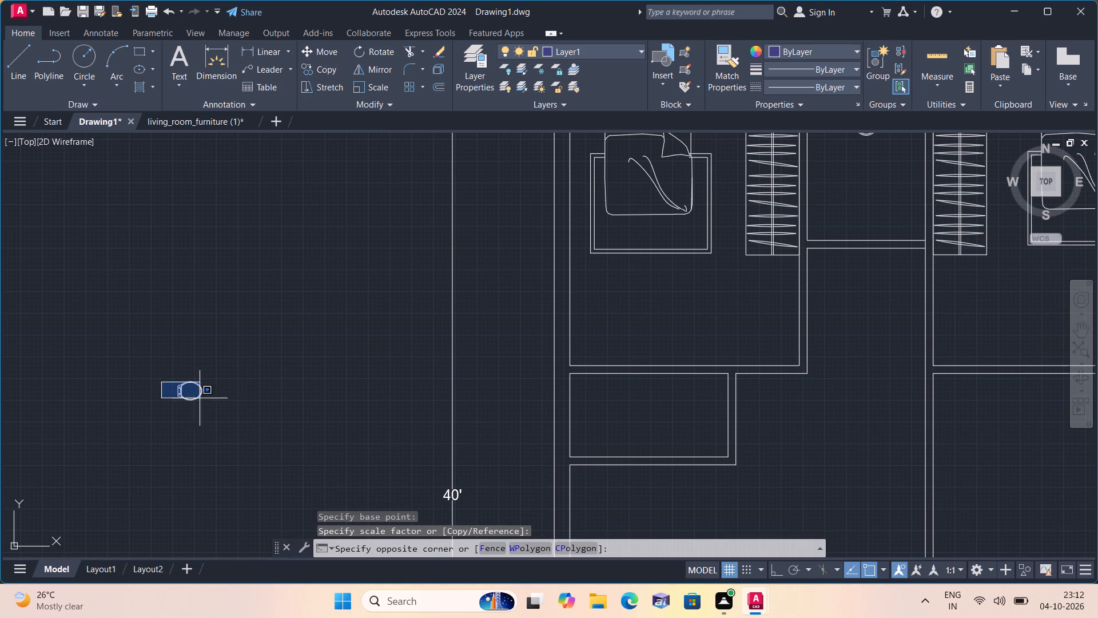
{"action": "left_click", "coordinate": [257, 398]}
{"action": "left_click", "coordinate": [232, 411]}
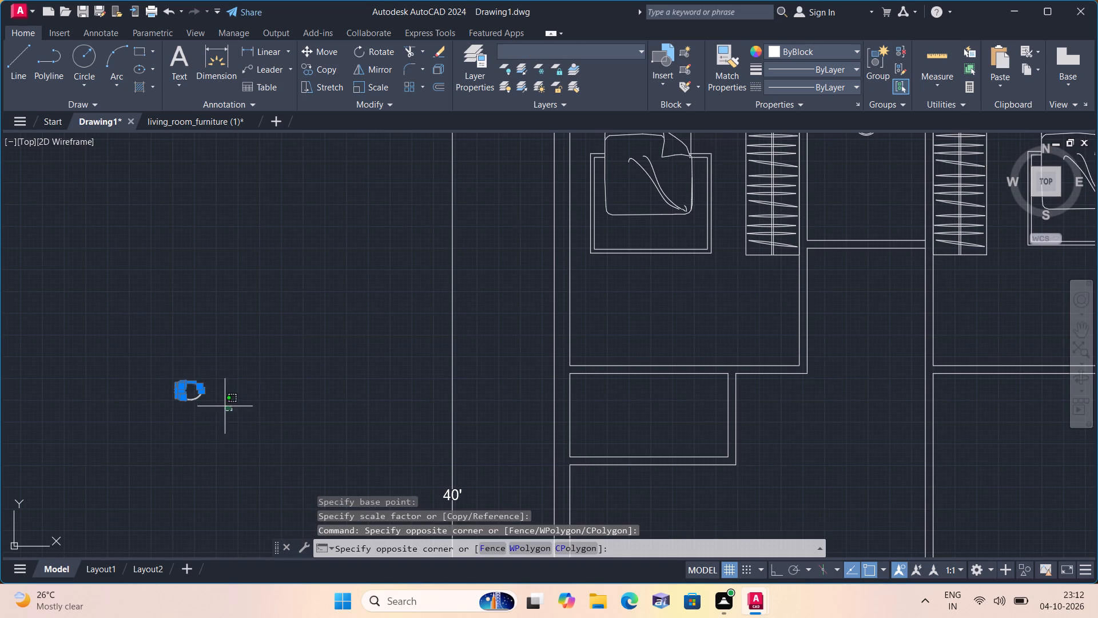
{"action": "left_click", "coordinate": [195, 385]}
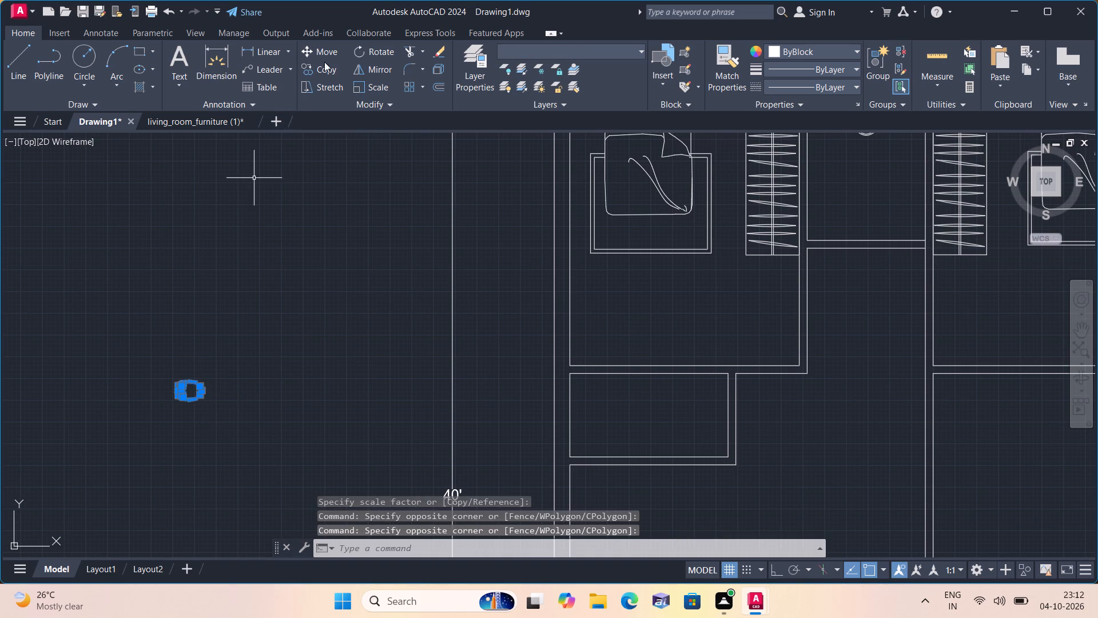
{"action": "left_click", "coordinate": [328, 51]}
{"action": "scroll", "coordinate": [180, 397], "scroll_direction": "up", "scroll_amount": 3}
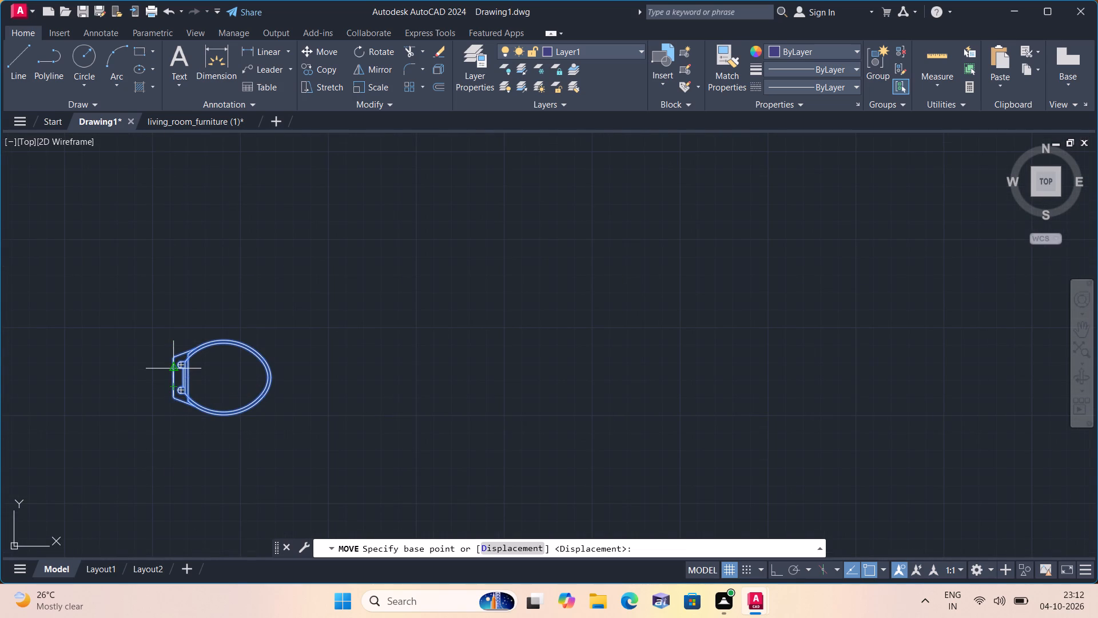
{"action": "left_click", "coordinate": [173, 377]}
{"action": "scroll", "coordinate": [256, 371], "scroll_direction": "down", "scroll_amount": 3}
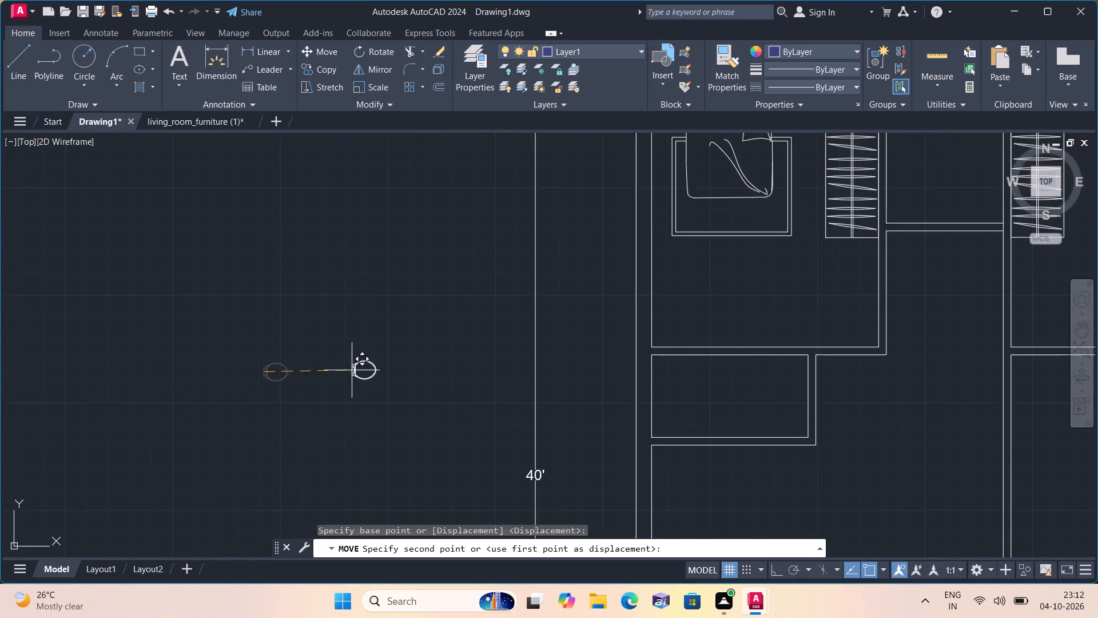
{"action": "middle_click_drag", "start_coordinate": [431, 346], "coordinate": [157, 395]}
{"action": "scroll", "coordinate": [412, 350], "scroll_direction": "down", "scroll_amount": 1}
{"action": "scroll", "coordinate": [339, 434], "scroll_direction": "up", "scroll_amount": 1}
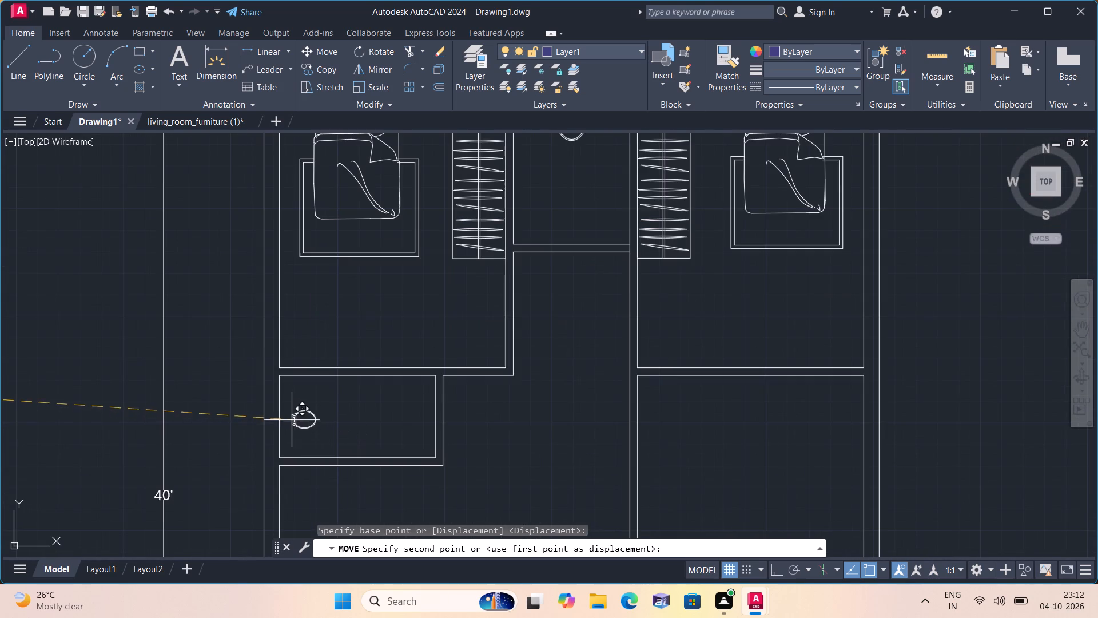
{"action": "scroll", "coordinate": [288, 418], "scroll_direction": "up", "scroll_amount": 3}
{"action": "left_click", "coordinate": [273, 395]}
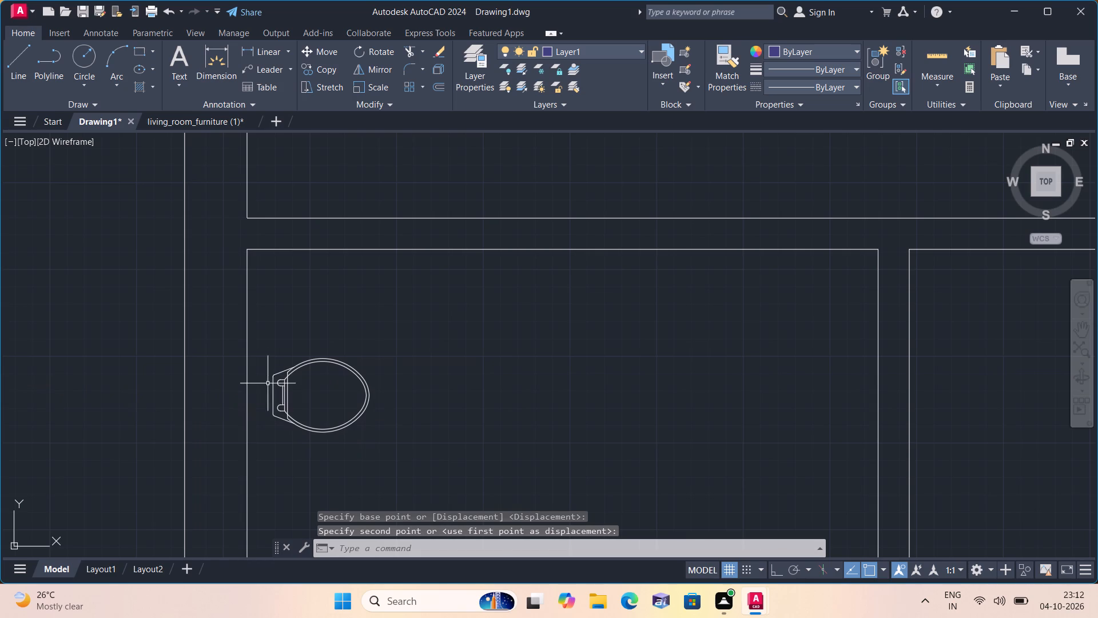
Scale the toilet in the small room below the upper-left bedroom up freehand to about 1.3 times its size.
{"action": "left_click", "coordinate": [257, 358]}
{"action": "left_click", "coordinate": [411, 438]}
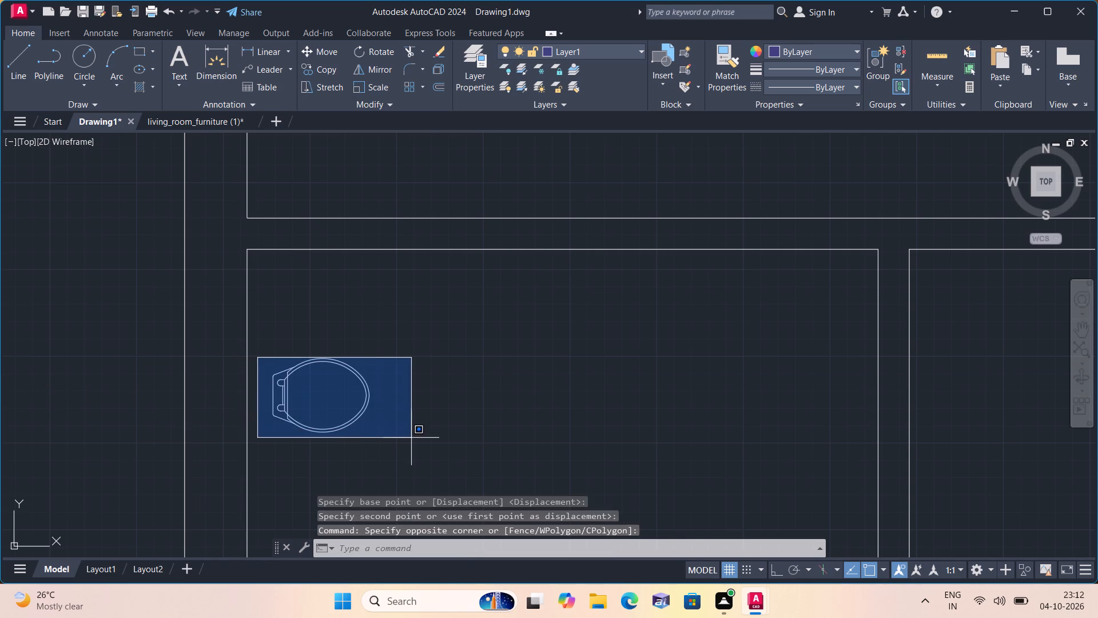
{"action": "left_click", "coordinate": [375, 81]}
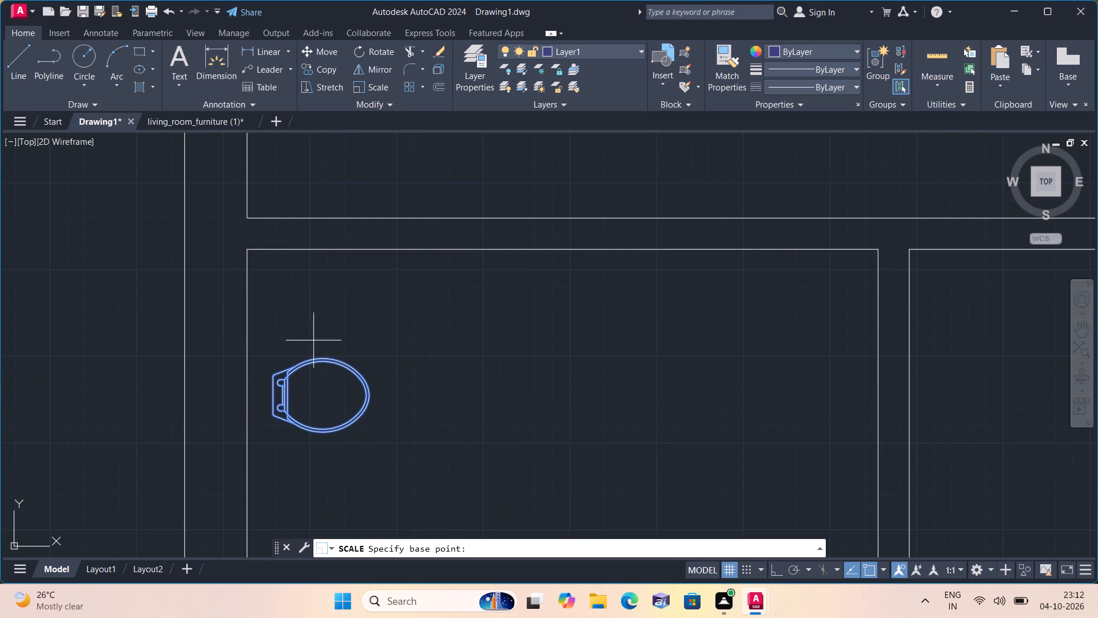
{"action": "left_click", "coordinate": [316, 401]}
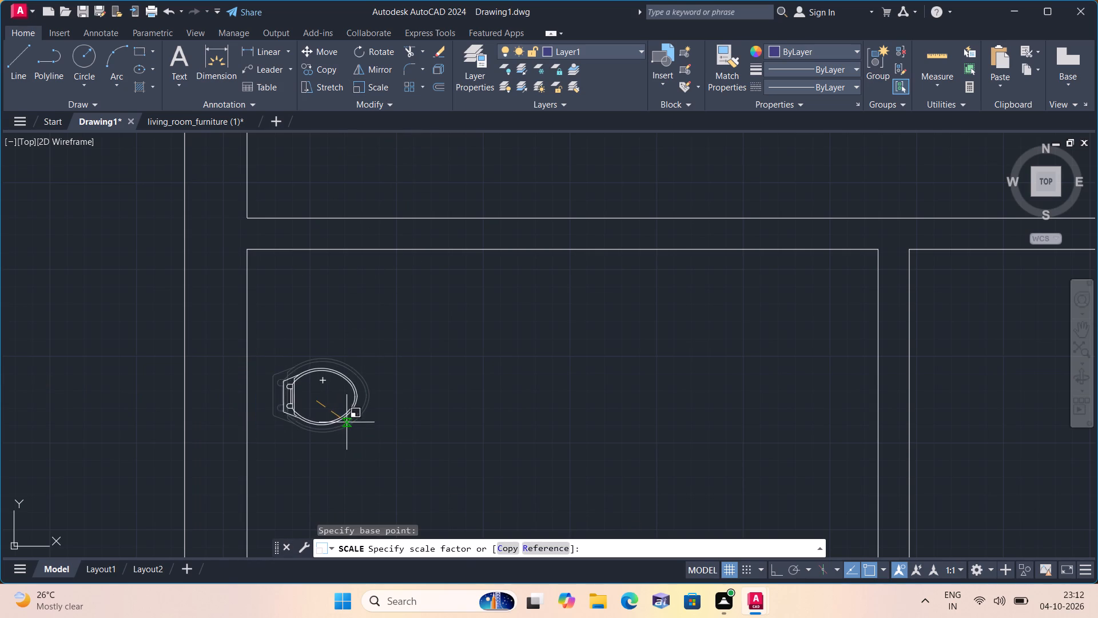
{"action": "left_click", "coordinate": [363, 442]}
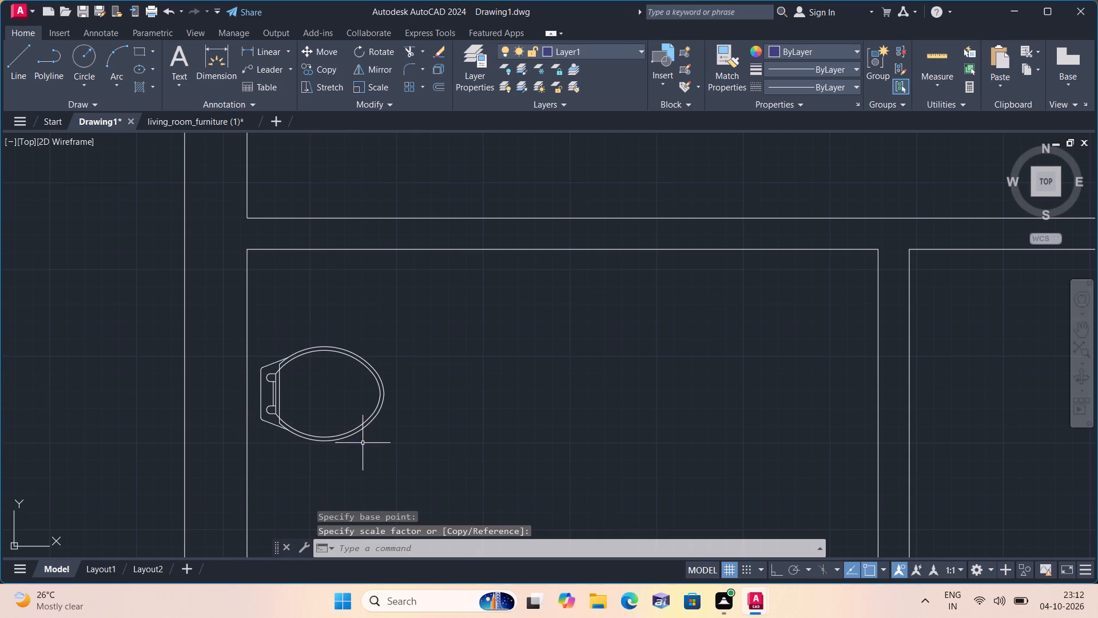
Move the enlarged toilet by the midpoint of its back edge onto the inner face of the small room's left wall.
{"action": "left_click", "coordinate": [423, 446]}
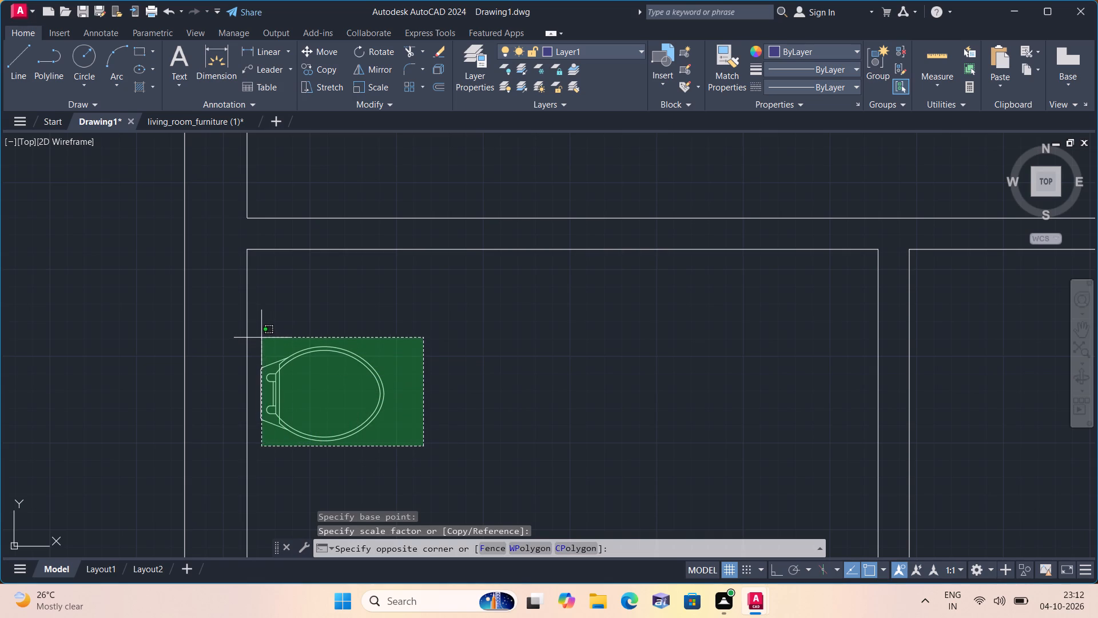
{"action": "left_click", "coordinate": [261, 335]}
{"action": "left_click", "coordinate": [324, 52]}
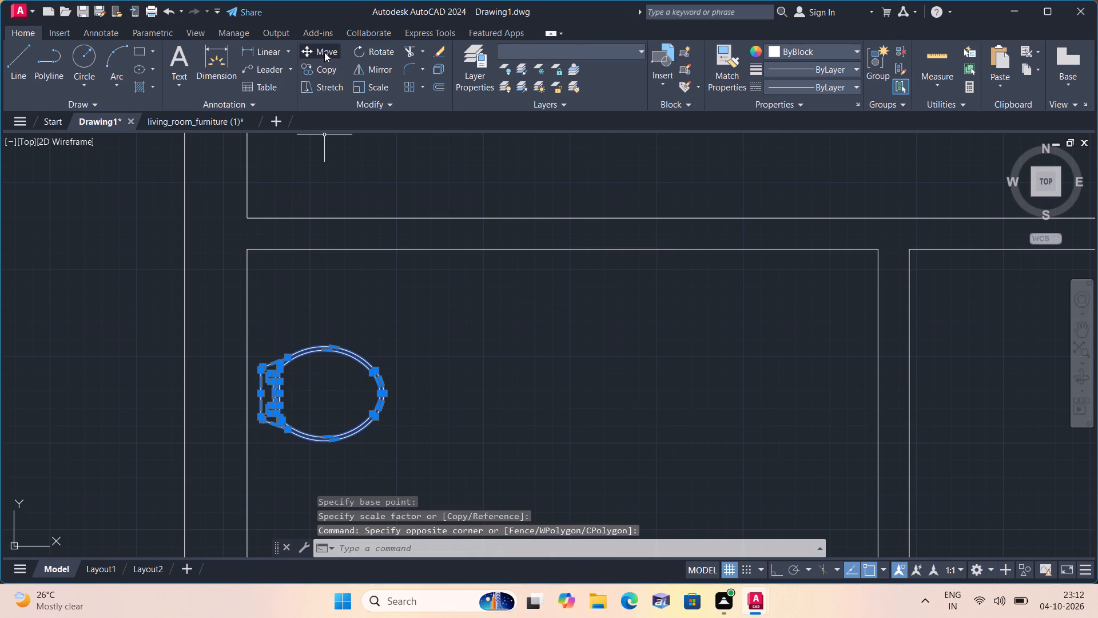
{"action": "left_click", "coordinate": [265, 393]}
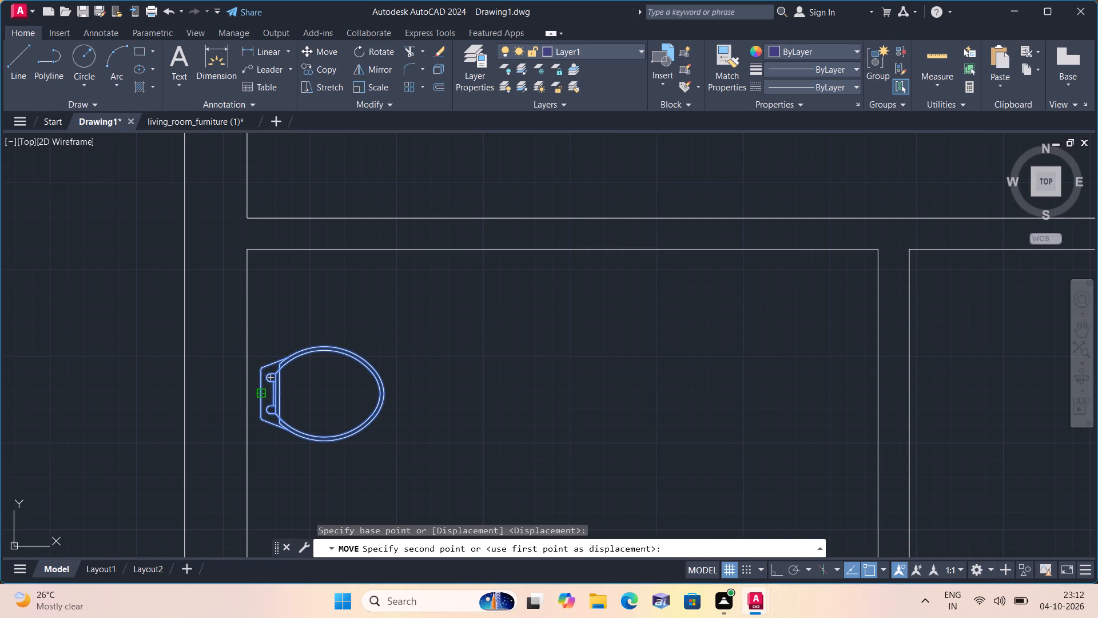
{"action": "left_click", "coordinate": [250, 395]}
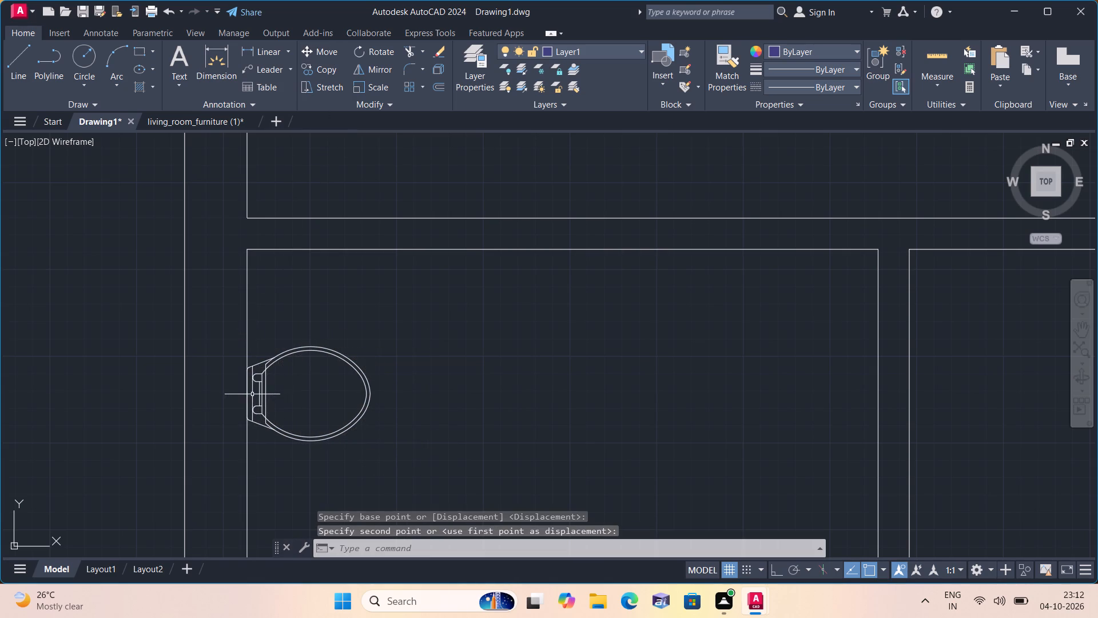
With Ortho on, draw a horizontal line from the hall's left inner wall below the small toilet room, spanning about half the plan's width.
{"action": "scroll", "coordinate": [367, 315], "scroll_direction": "down", "scroll_amount": 5}
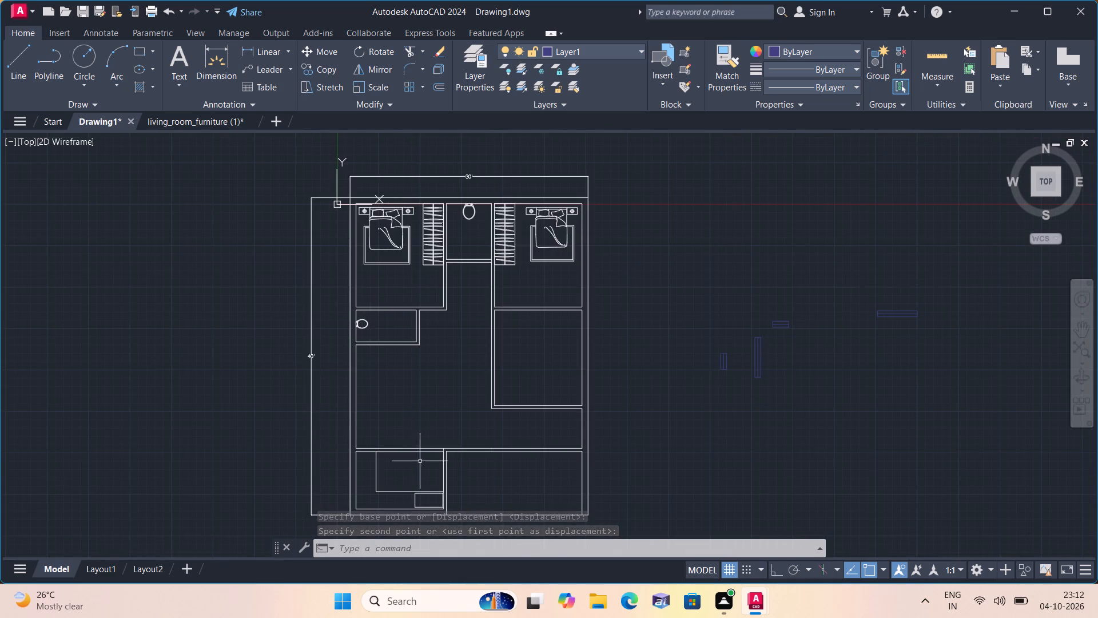
{"action": "scroll", "coordinate": [428, 328], "scroll_direction": "down", "scroll_amount": 1}
{"action": "middle_click_drag", "start_coordinate": [428, 328], "coordinate": [208, 343]}
{"action": "scroll", "coordinate": [219, 378], "scroll_direction": "up", "scroll_amount": 2}
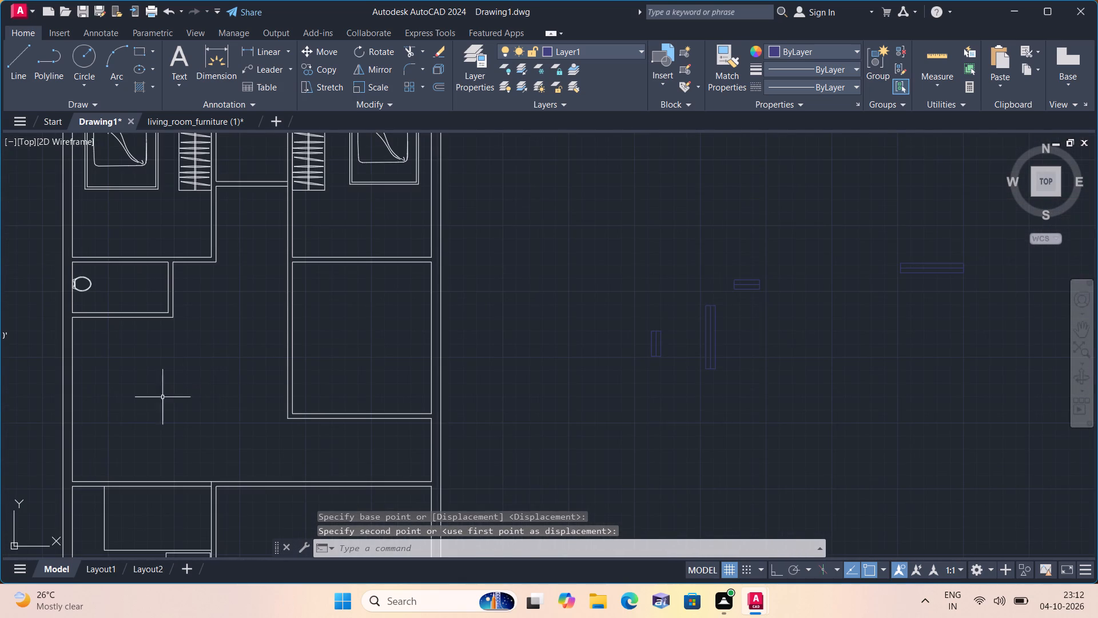
{"action": "middle_click_drag", "start_coordinate": [94, 398], "coordinate": [161, 398]}
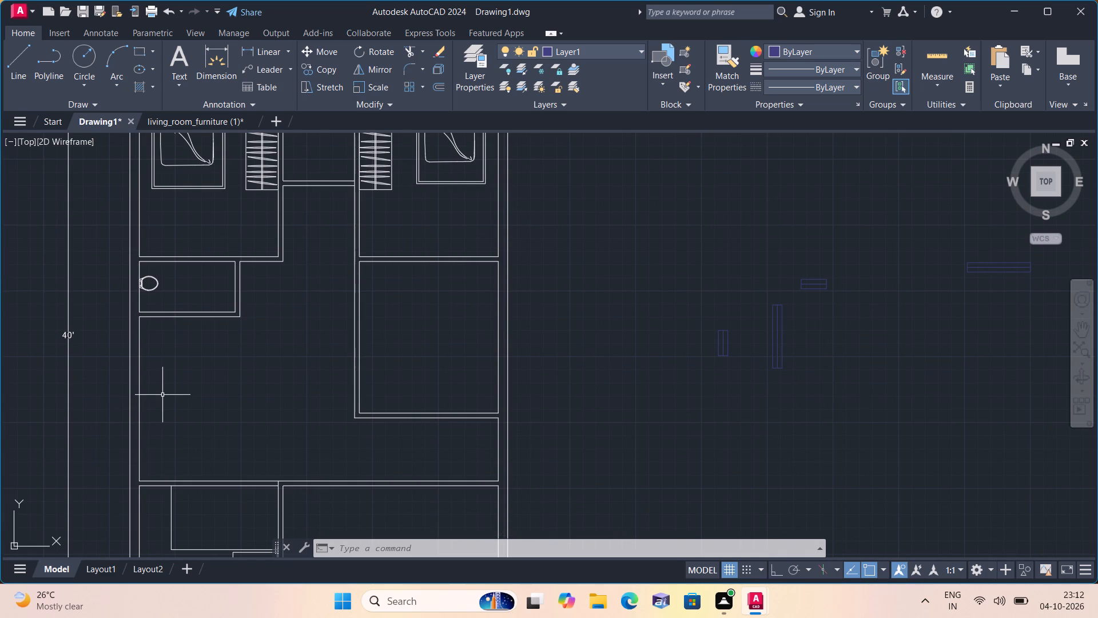
{"action": "type", "text": "l"}
{"action": "key", "text": "space"}
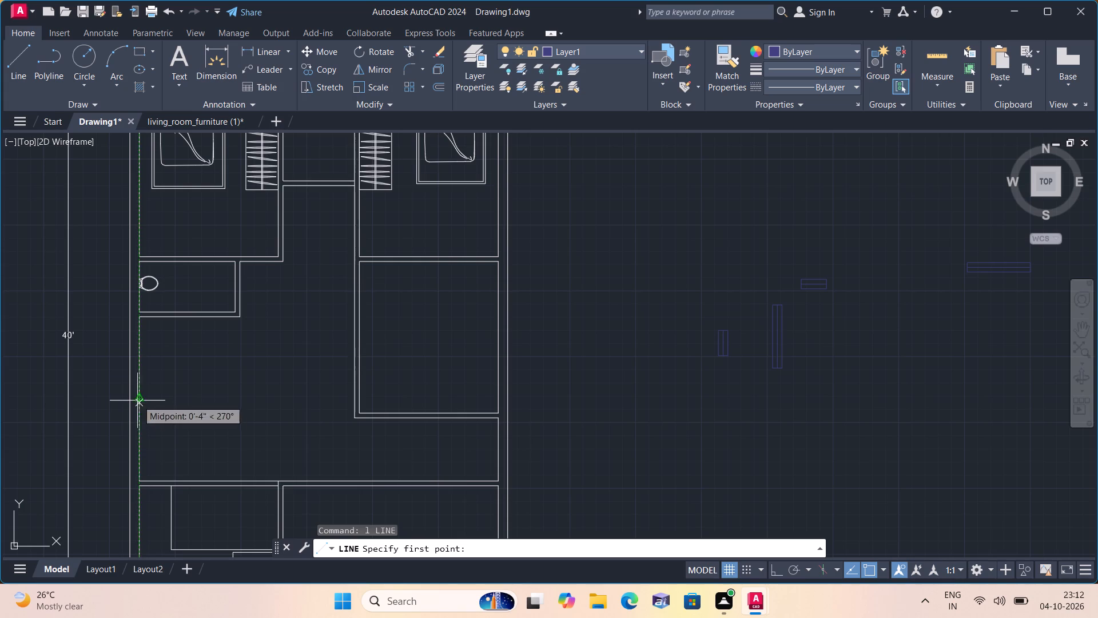
{"action": "left_click", "coordinate": [137, 399]}
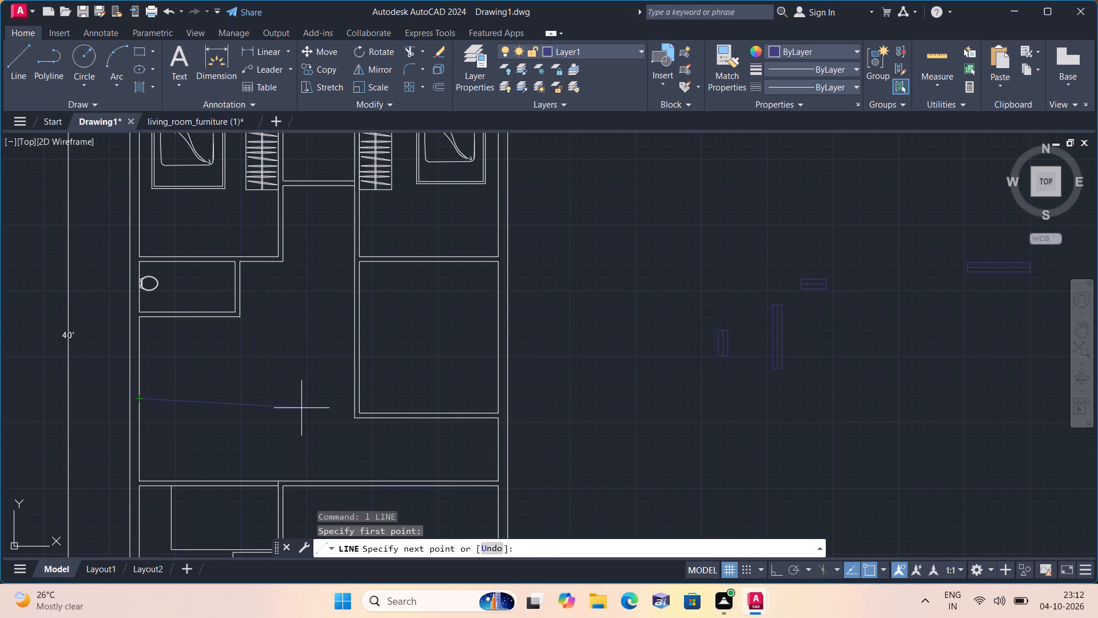
{"action": "key", "text": "F8"}
{"action": "left_click", "coordinate": [318, 402]}
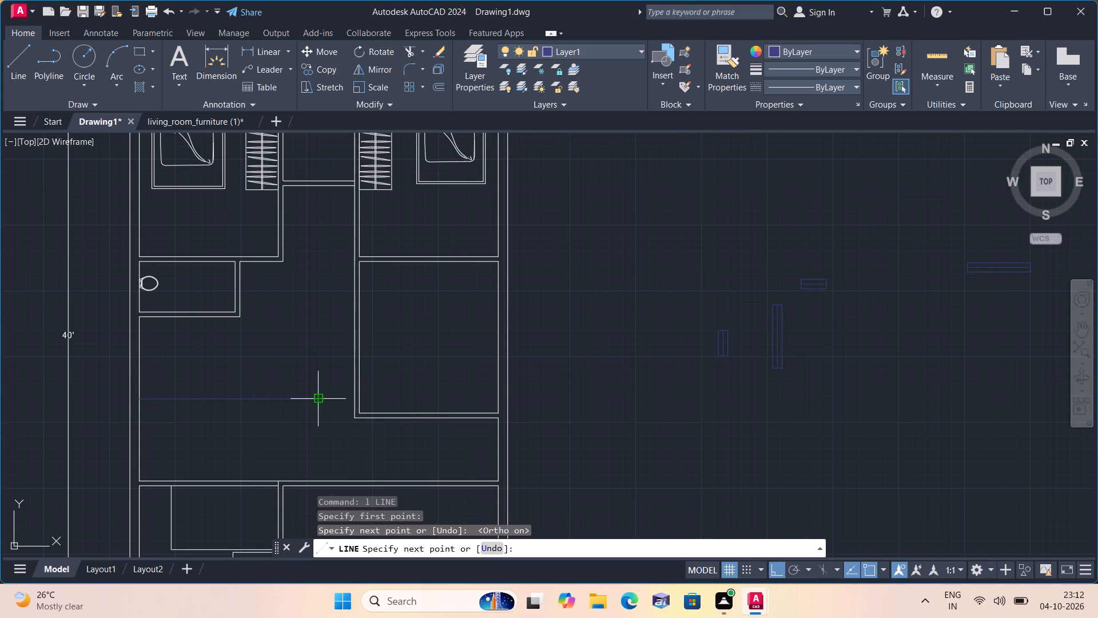
{"action": "key", "text": "Escape"}
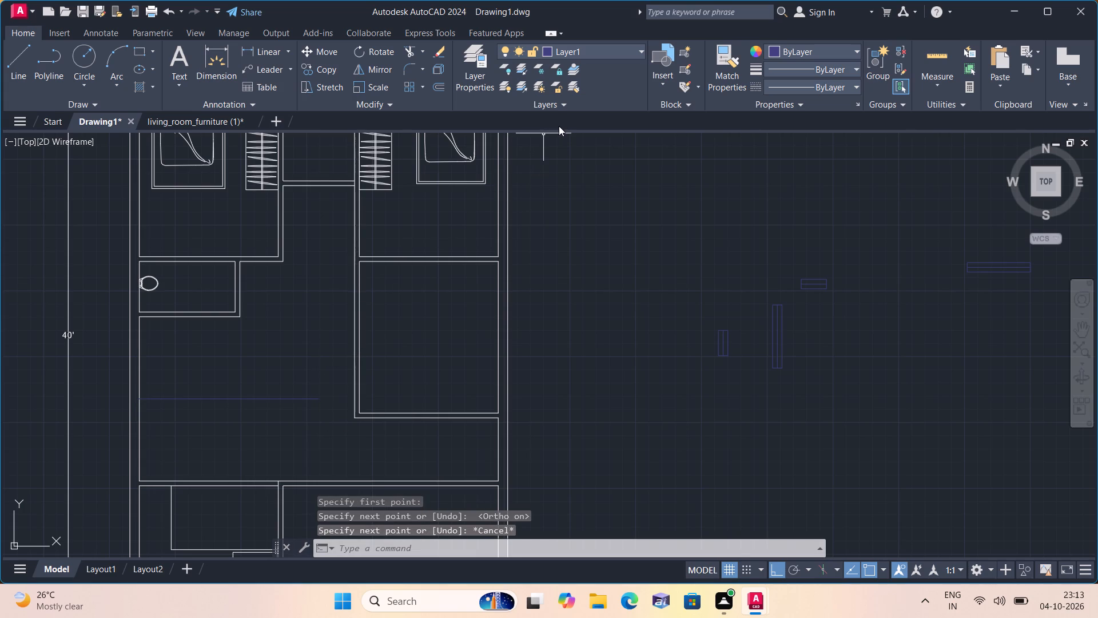
Make layer 0 the current layer.
{"action": "left_click", "coordinate": [595, 51]}
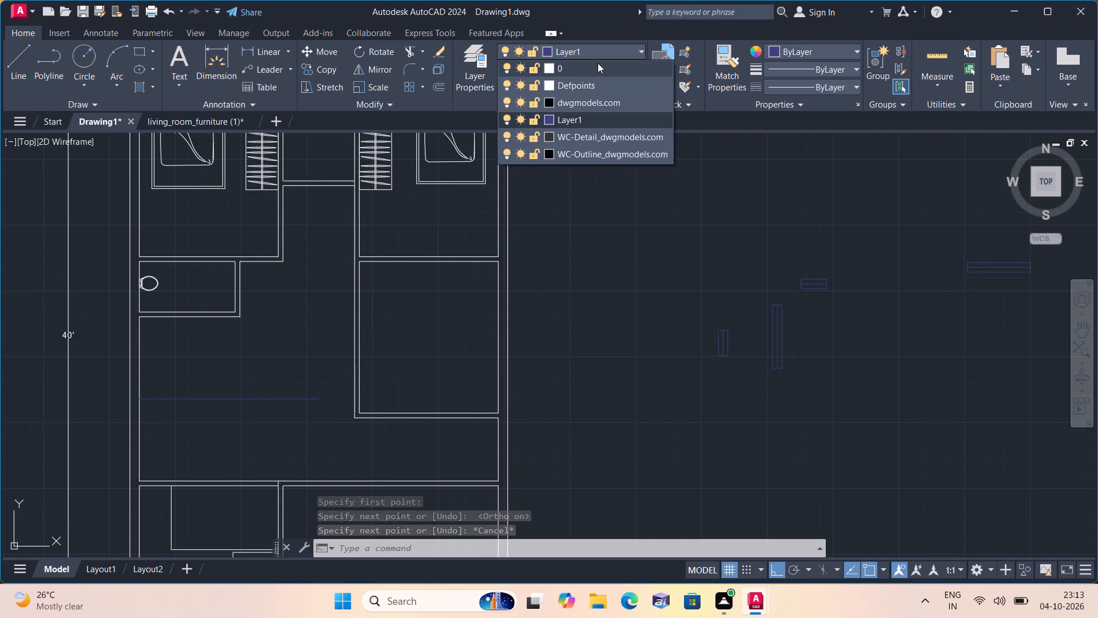
{"action": "left_click", "coordinate": [598, 68]}
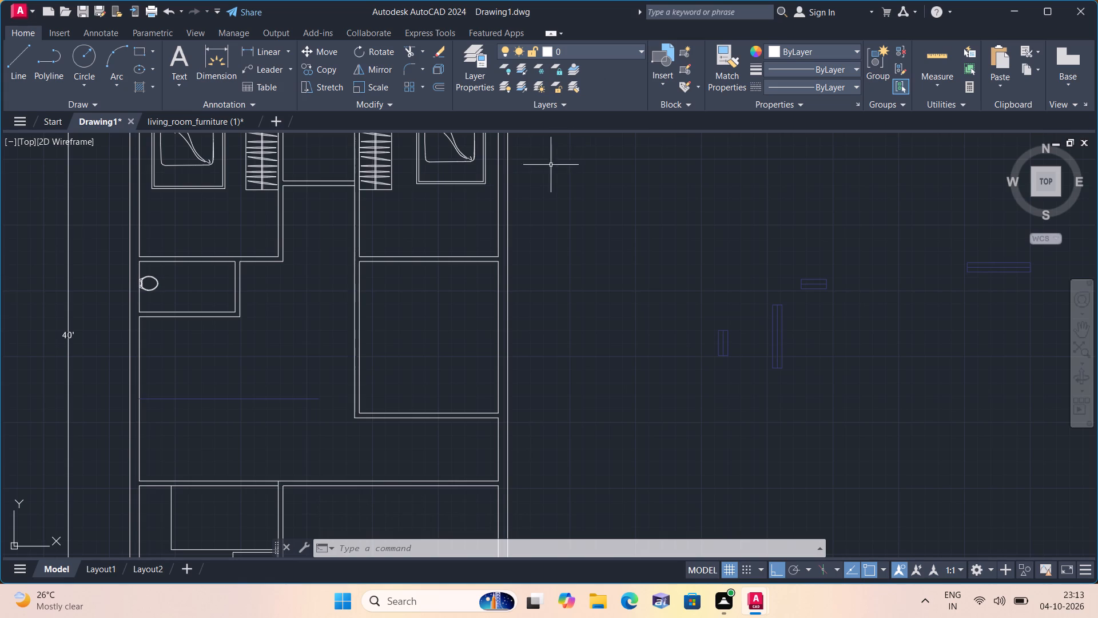
Delete the horizontal Layer1 line that crosses the hall below the small toilet room.
{"action": "middle_click_drag", "start_coordinate": [257, 320], "coordinate": [336, 182]}
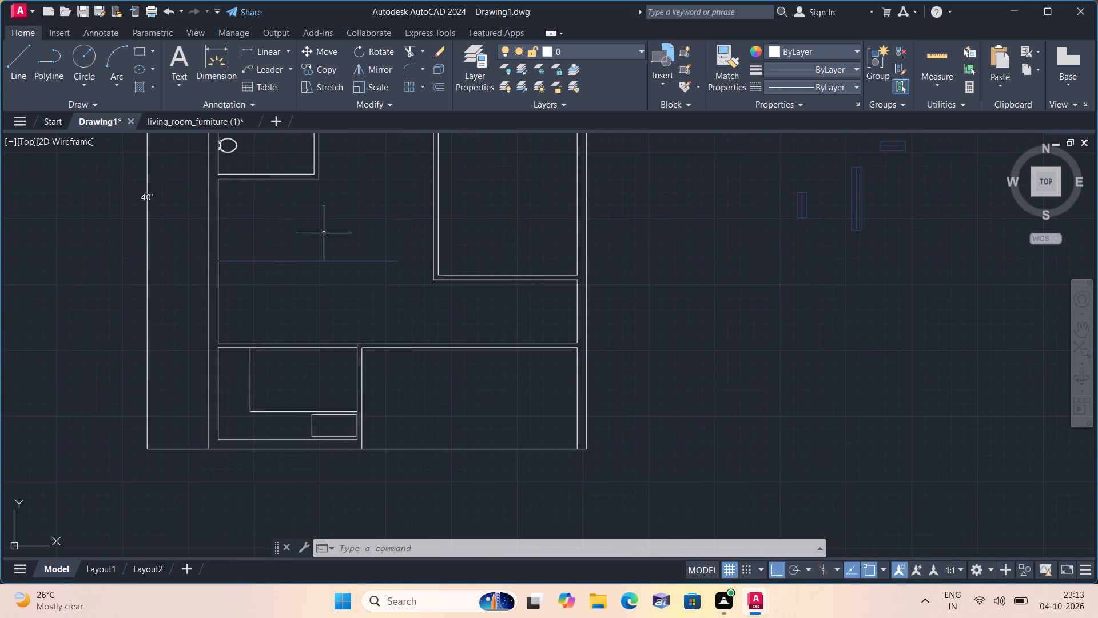
{"action": "scroll", "coordinate": [318, 250], "scroll_direction": "up", "scroll_amount": 2}
{"action": "left_click", "coordinate": [327, 297]}
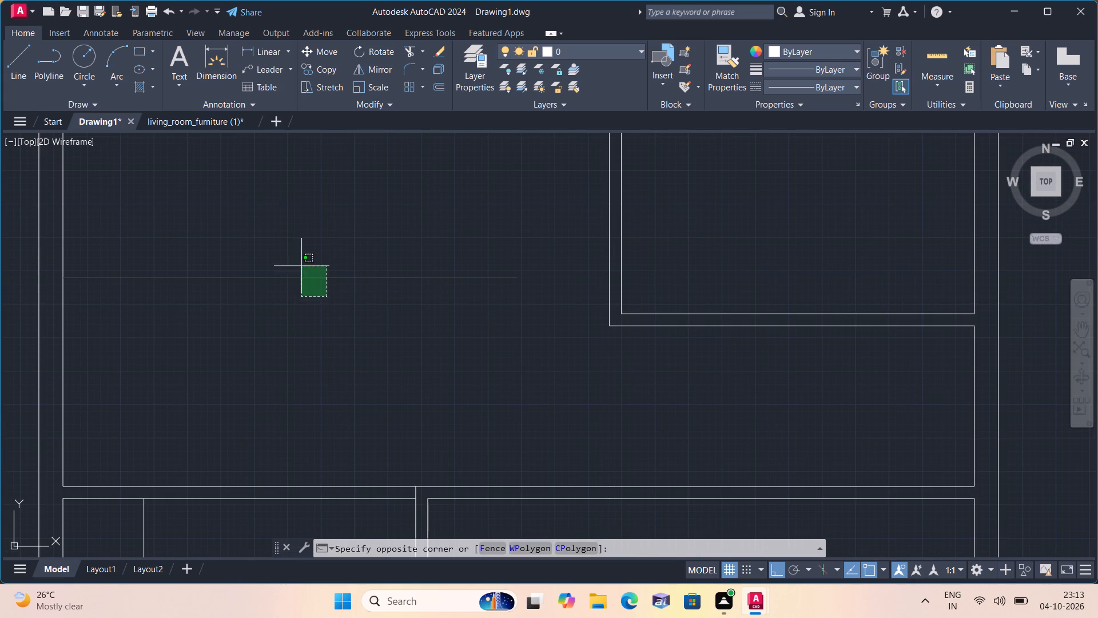
{"action": "left_click", "coordinate": [287, 248]}
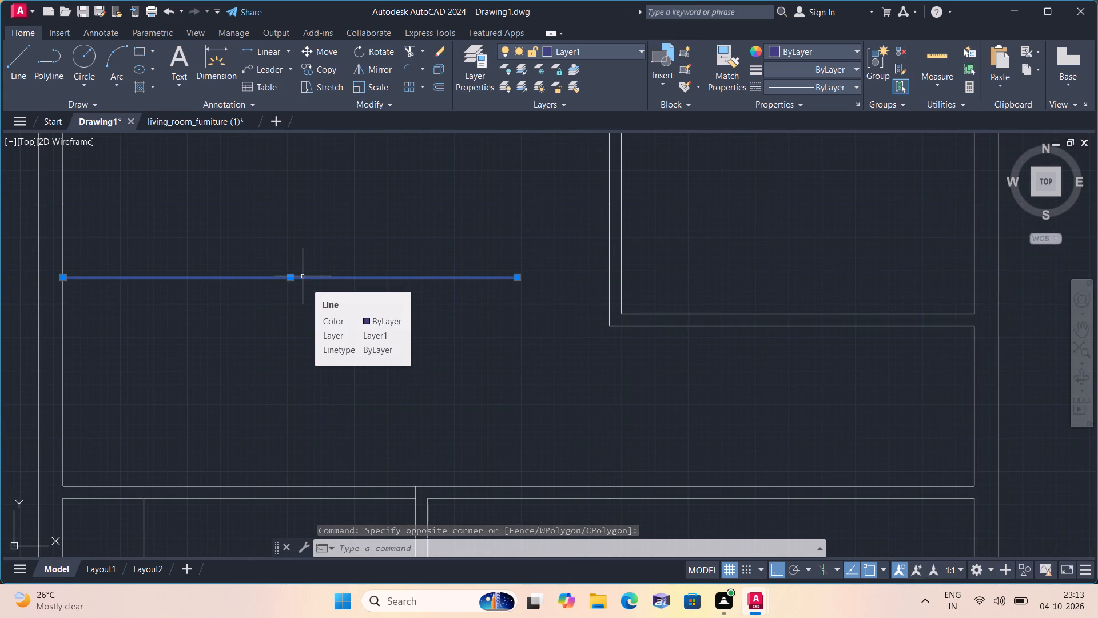
{"action": "key", "text": "Delete"}
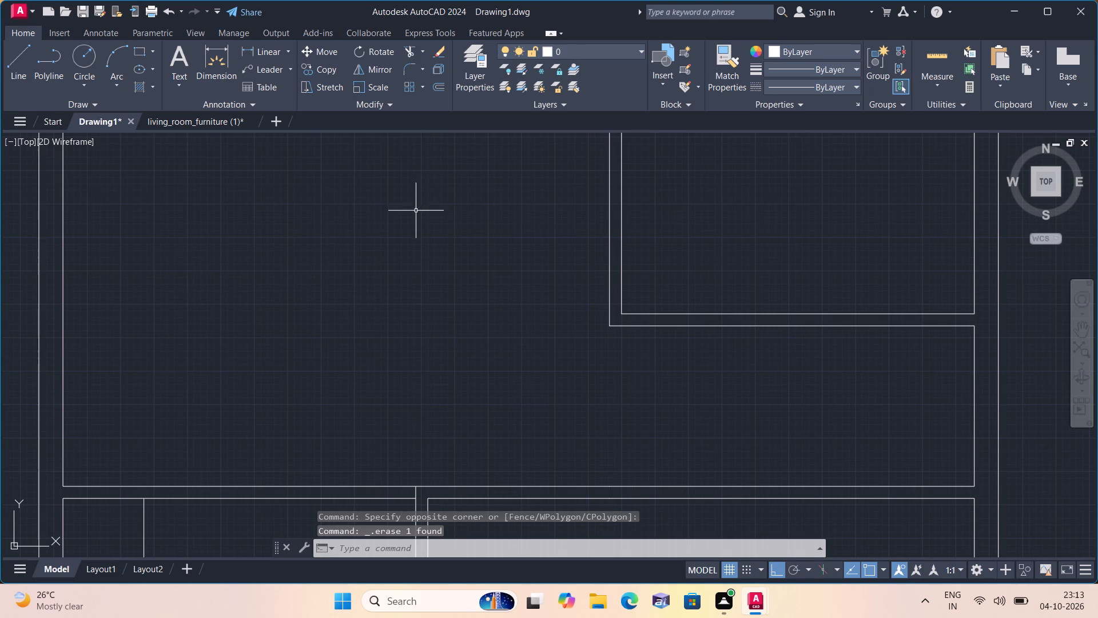
Load the ACAD_ISO02W100 ISO dash linetype from acad.lin into the drawing.
{"action": "left_click", "coordinate": [799, 85]}
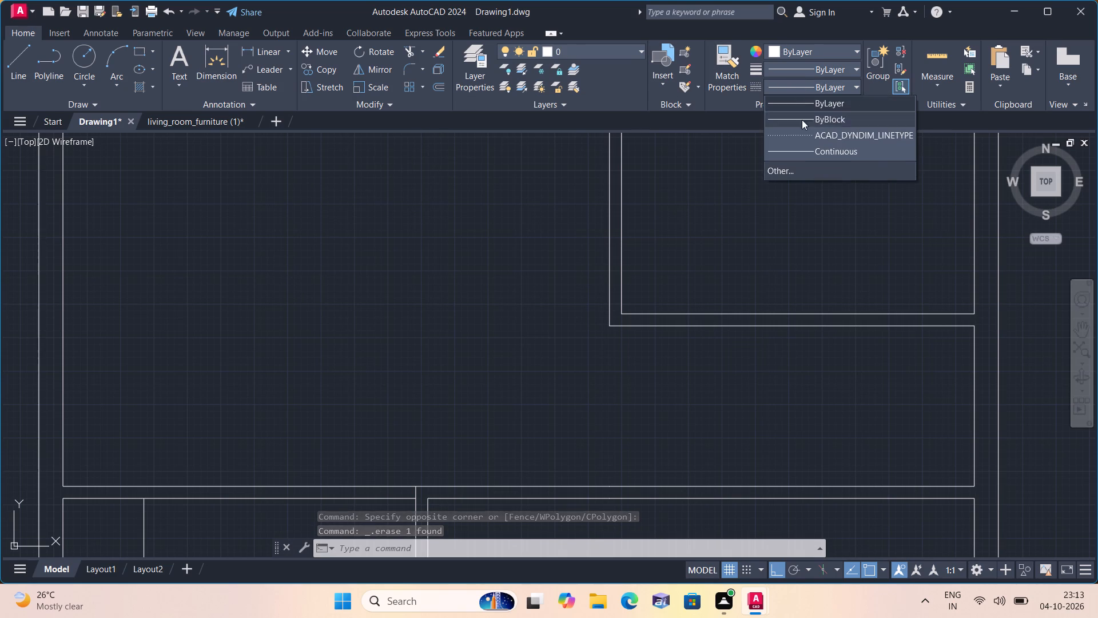
{"action": "left_click", "coordinate": [813, 167]}
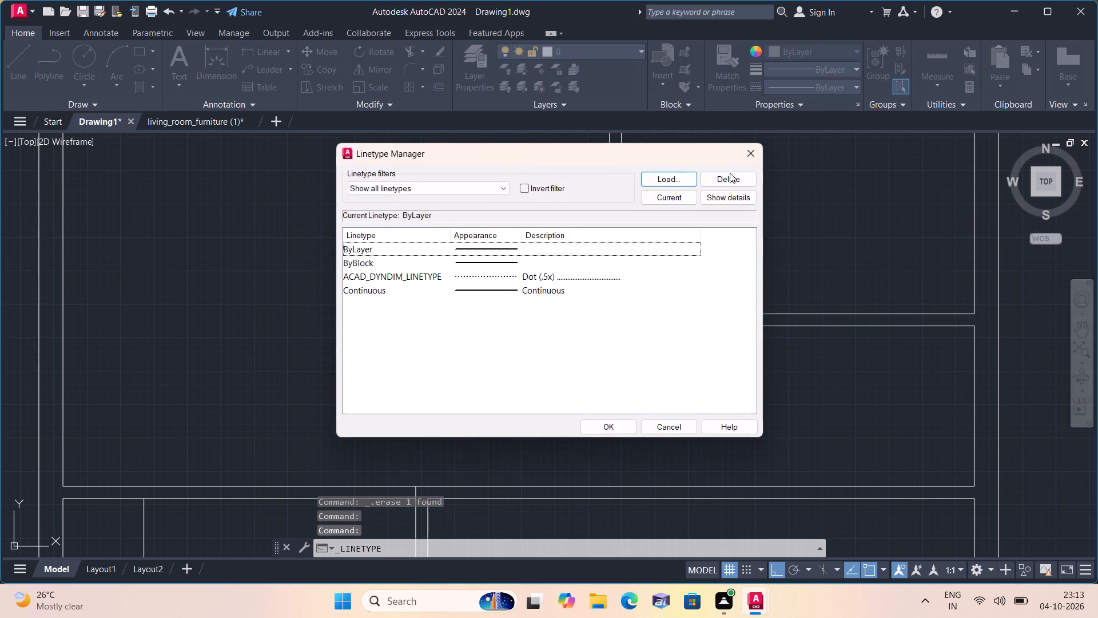
{"action": "left_click", "coordinate": [661, 176]}
{"action": "left_click", "coordinate": [603, 271]}
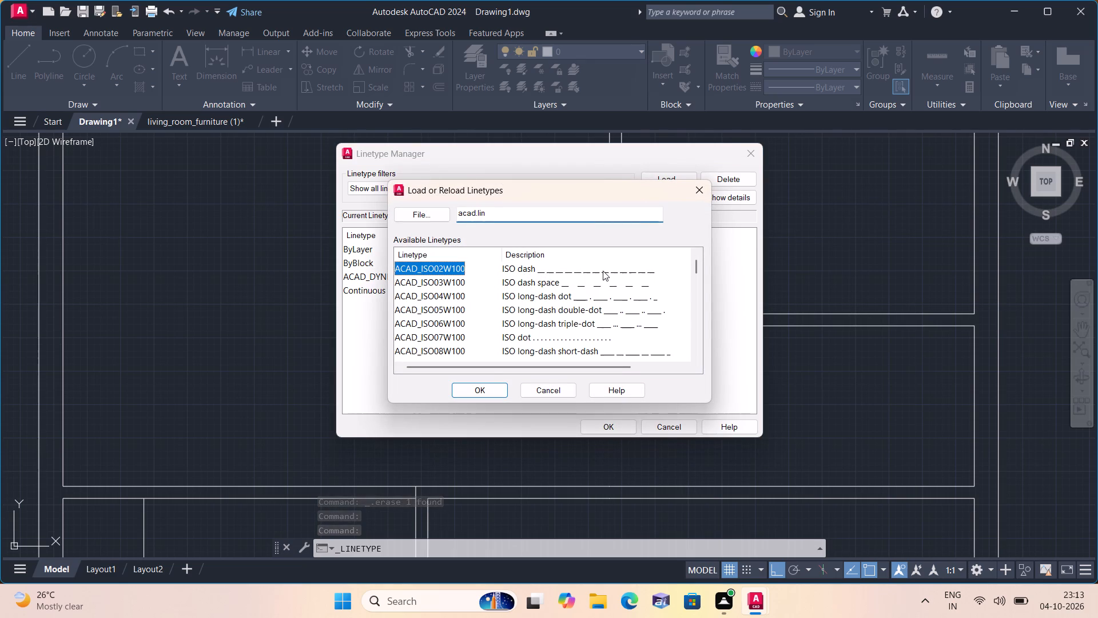
{"action": "left_click", "coordinate": [484, 389]}
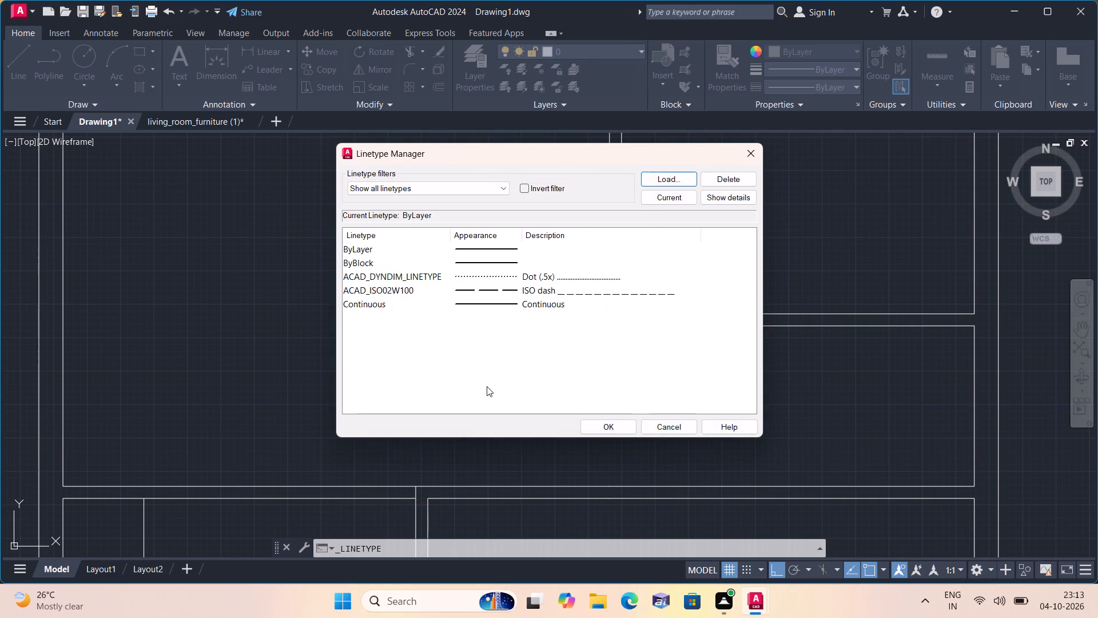
{"action": "left_click", "coordinate": [603, 290]}
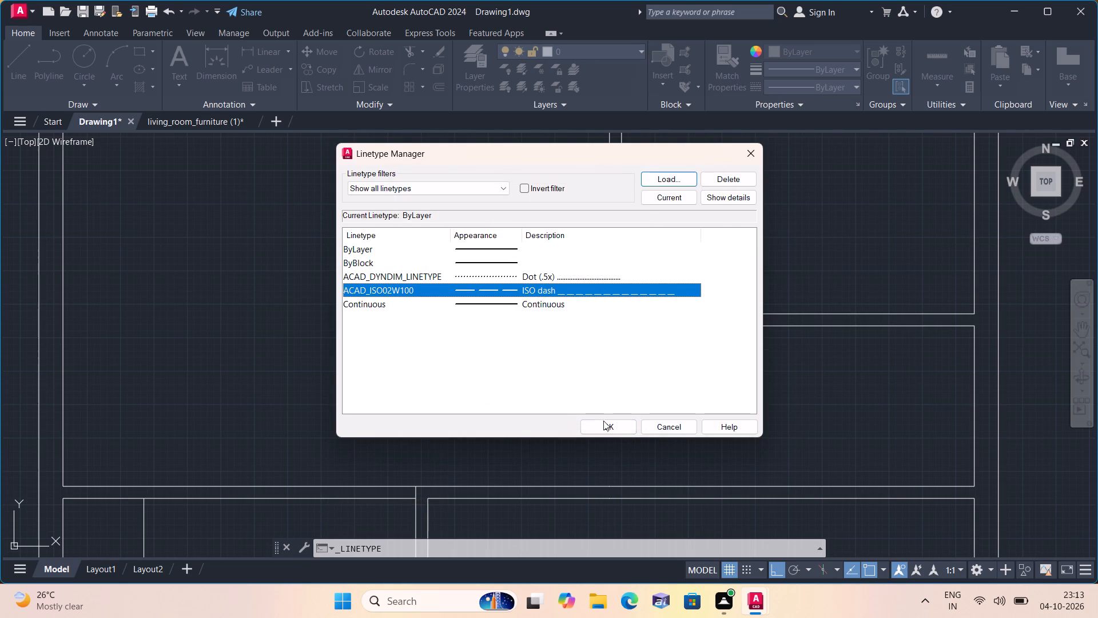
{"action": "left_click", "coordinate": [603, 424]}
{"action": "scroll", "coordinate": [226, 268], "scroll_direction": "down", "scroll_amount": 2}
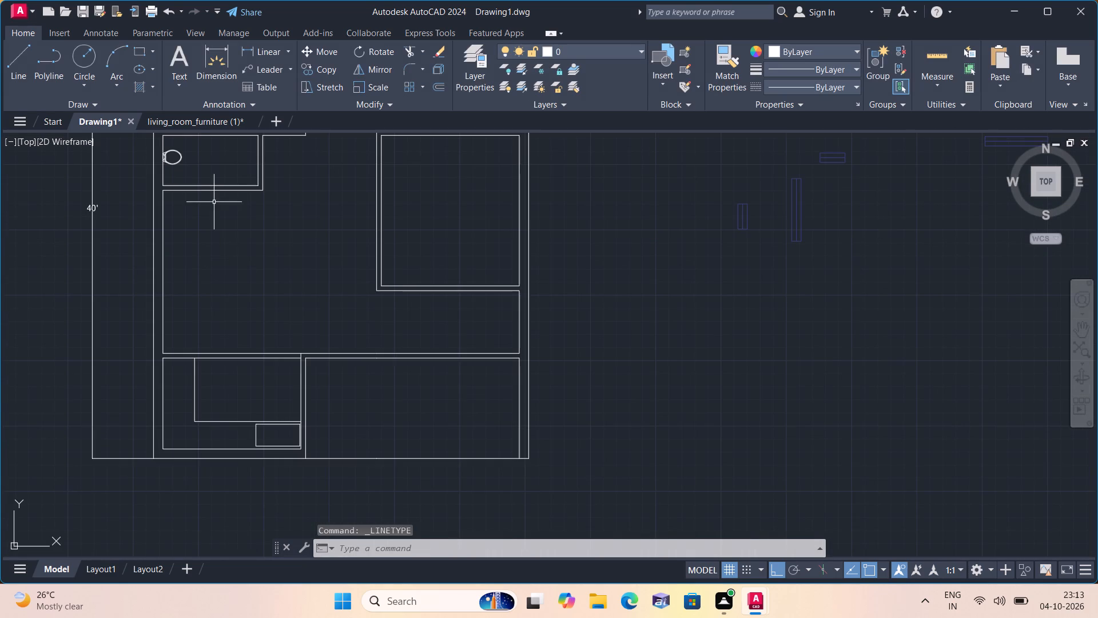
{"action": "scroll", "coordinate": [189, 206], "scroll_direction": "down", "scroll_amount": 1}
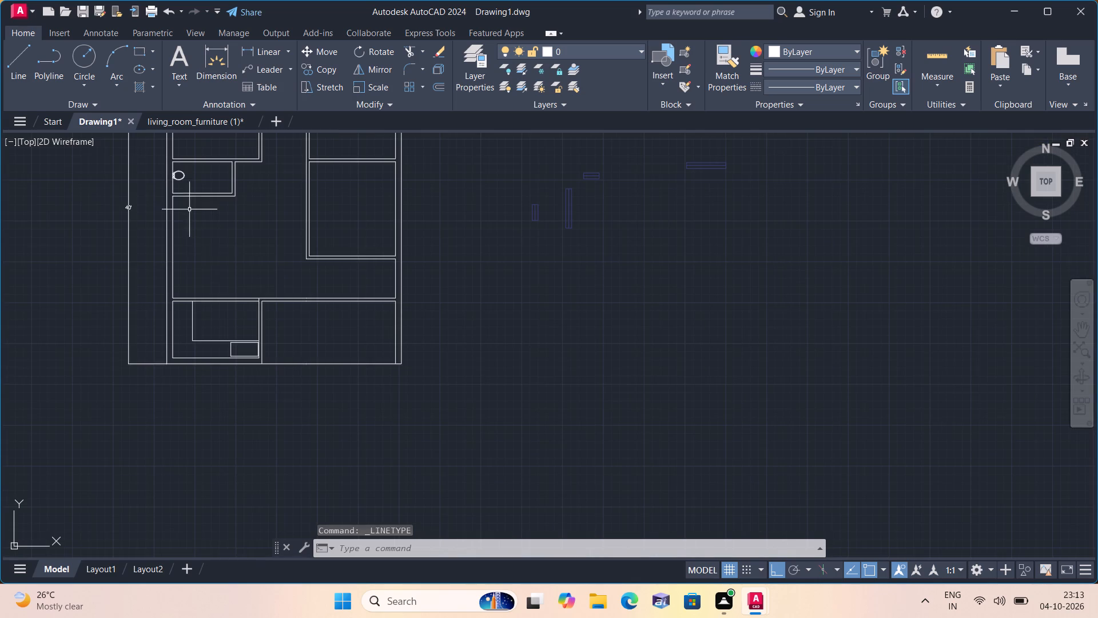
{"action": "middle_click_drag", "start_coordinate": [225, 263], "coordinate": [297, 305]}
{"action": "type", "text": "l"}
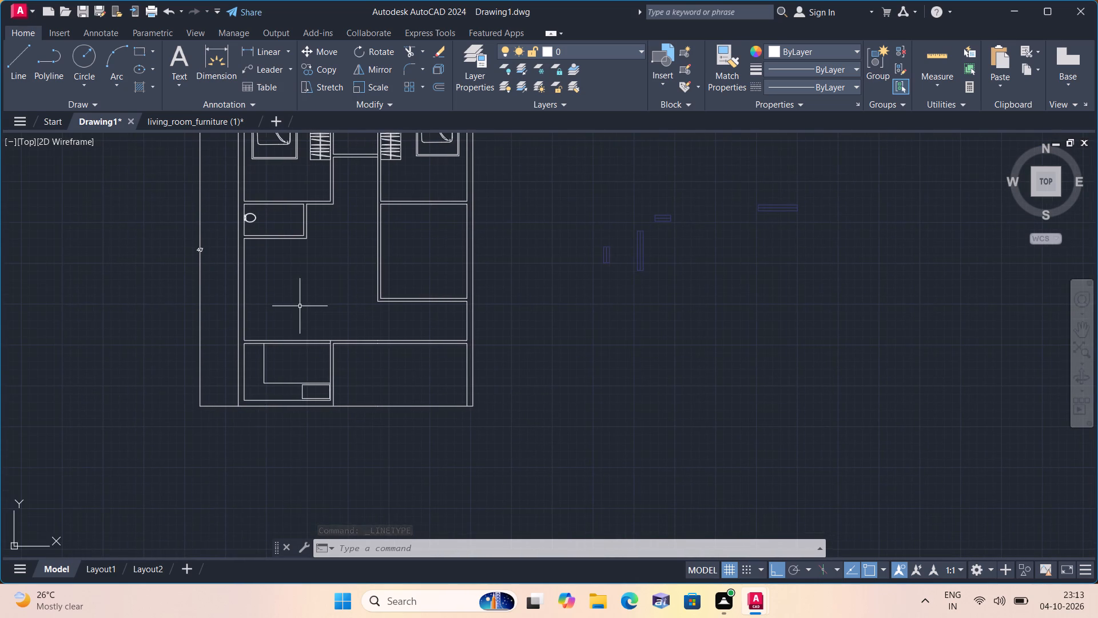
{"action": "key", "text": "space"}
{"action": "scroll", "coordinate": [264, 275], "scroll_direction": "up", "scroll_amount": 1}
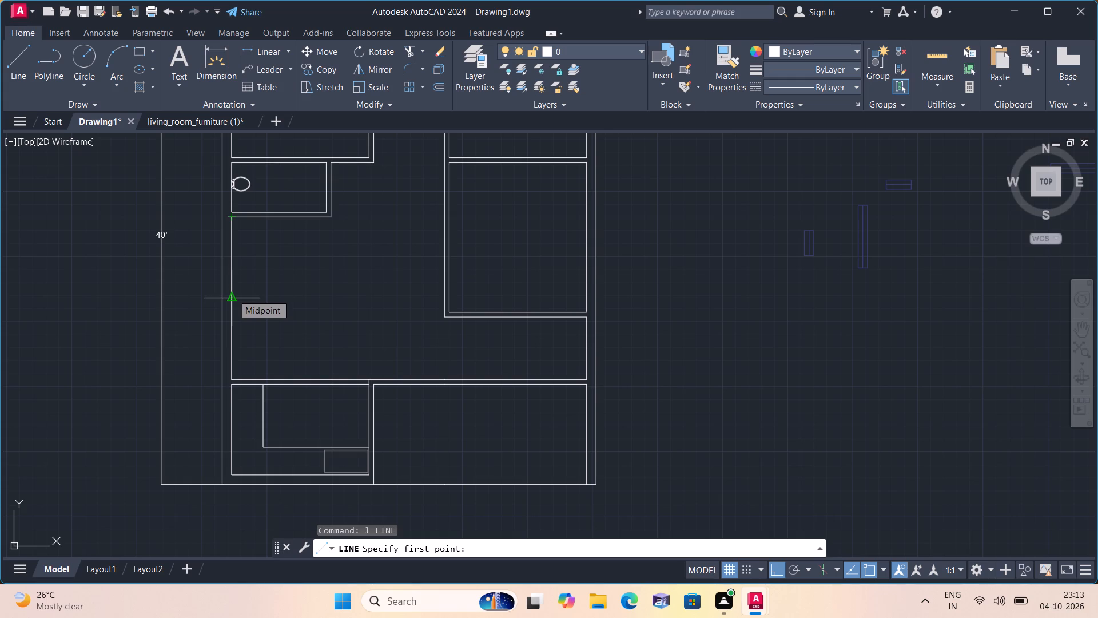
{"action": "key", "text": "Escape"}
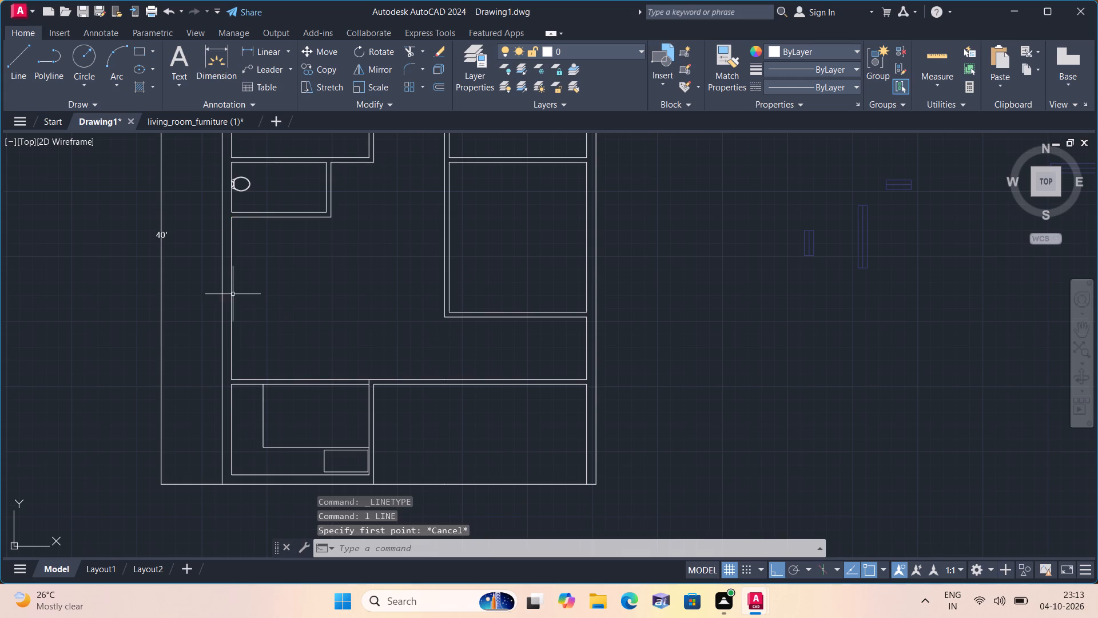
With ACAD_ISO02W100 as current linetype, draw a horizontal line about 13' long from the midpoint of the hall's left inner wall.
{"action": "left_click", "coordinate": [793, 86]}
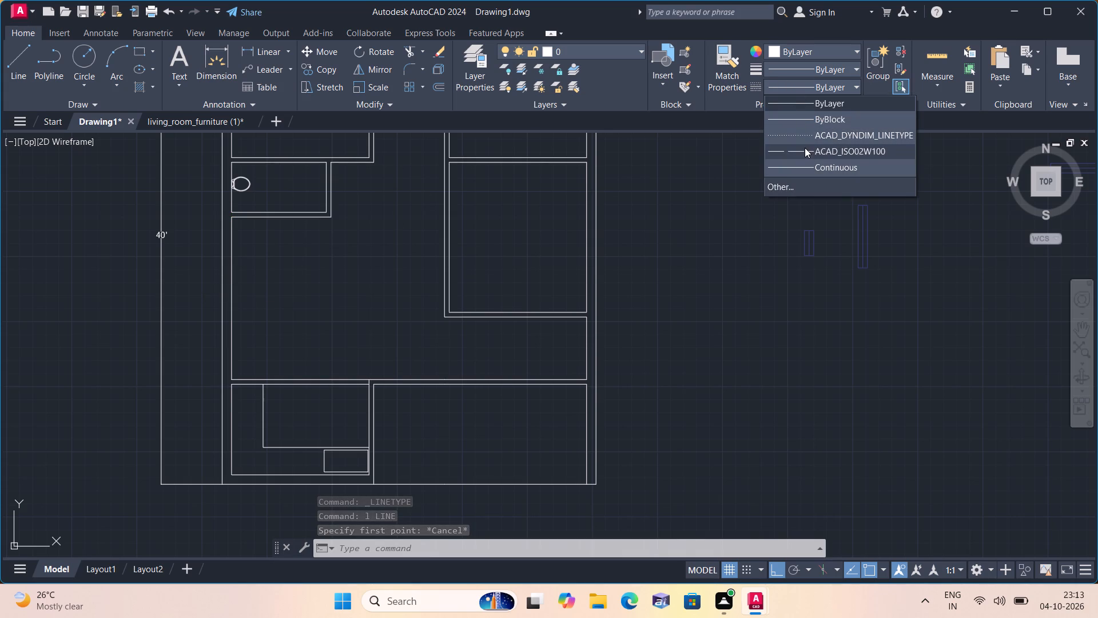
{"action": "left_click", "coordinate": [805, 148]}
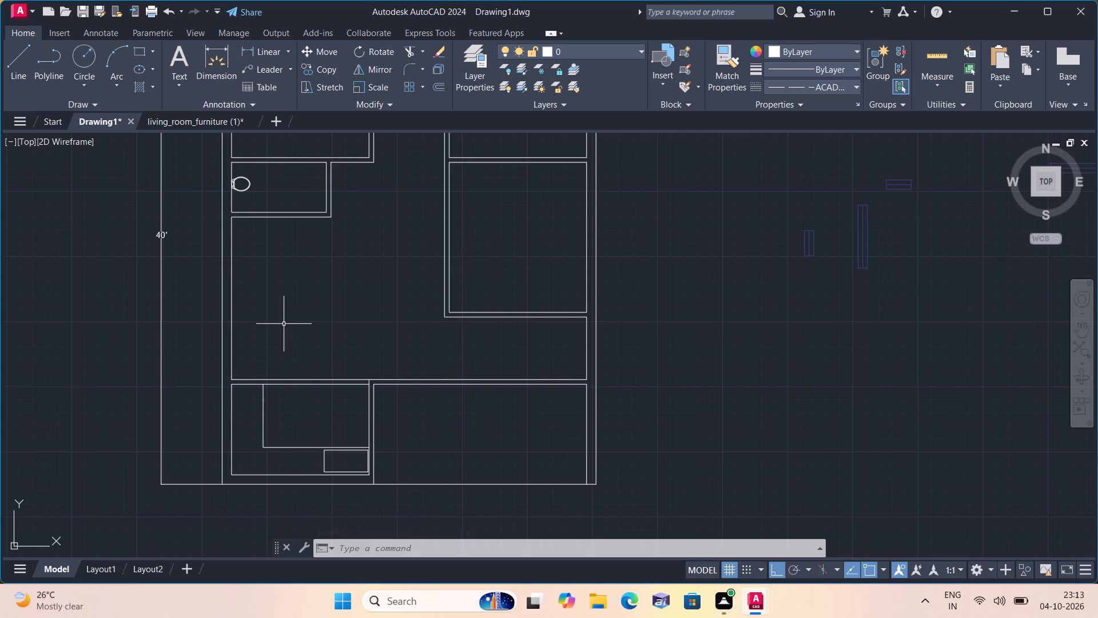
{"action": "key", "text": "l"}
{"action": "key", "text": "space"}
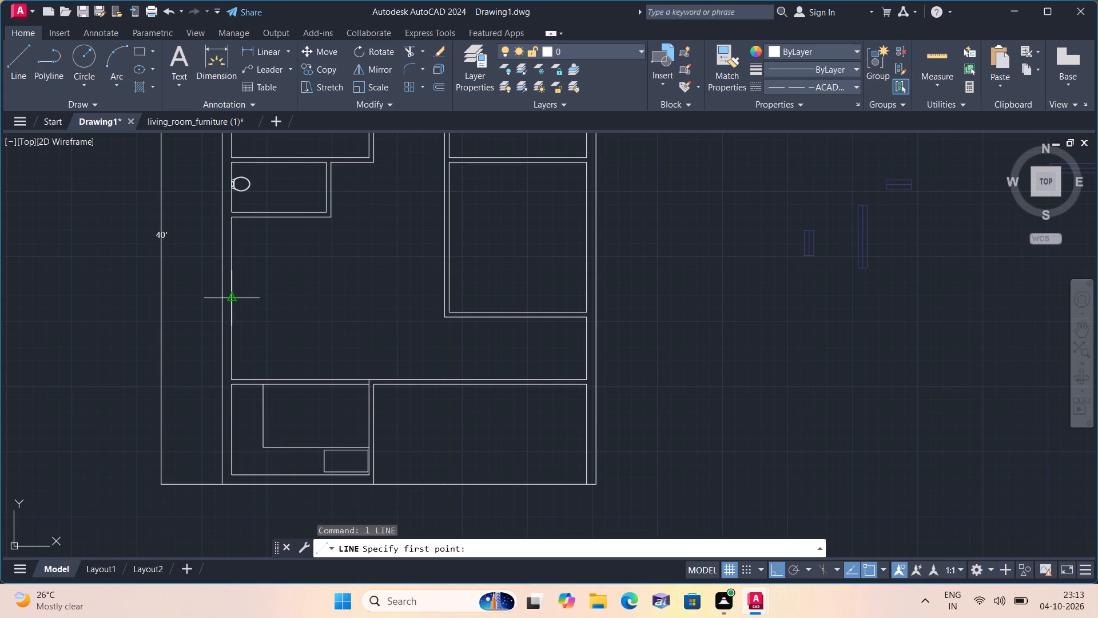
{"action": "left_click", "coordinate": [232, 299]}
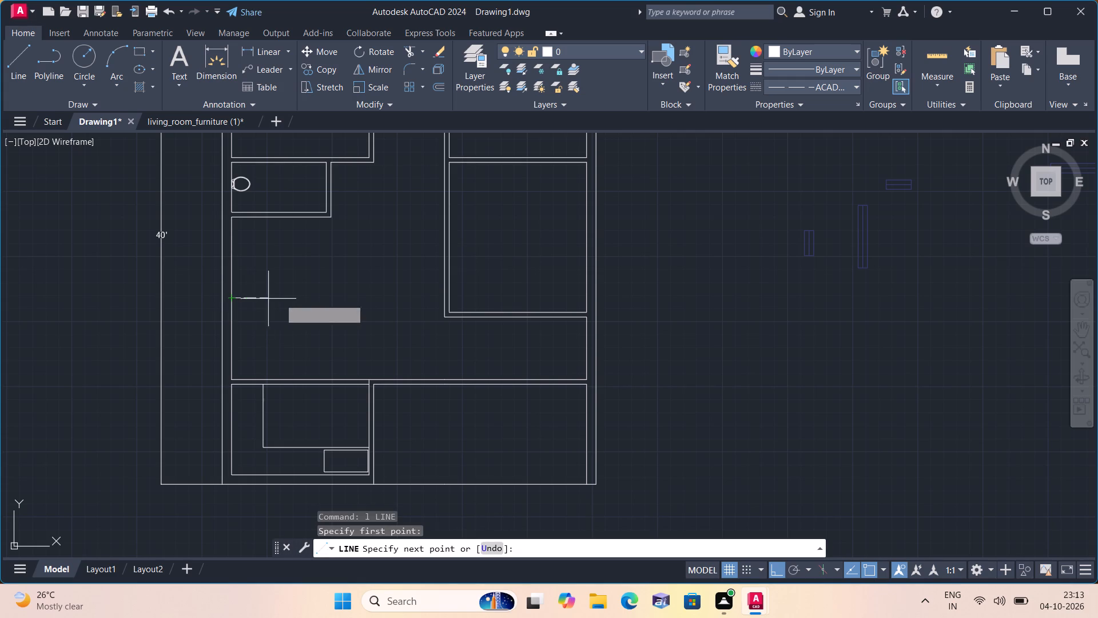
{"action": "left_click", "coordinate": [399, 294]}
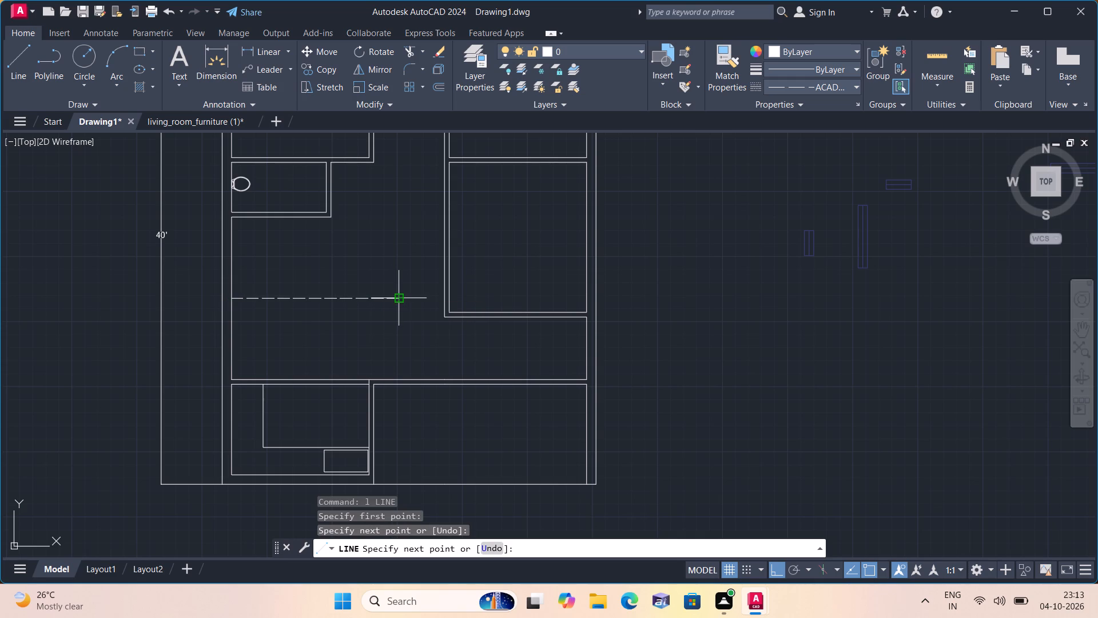
{"action": "key", "text": "Escape"}
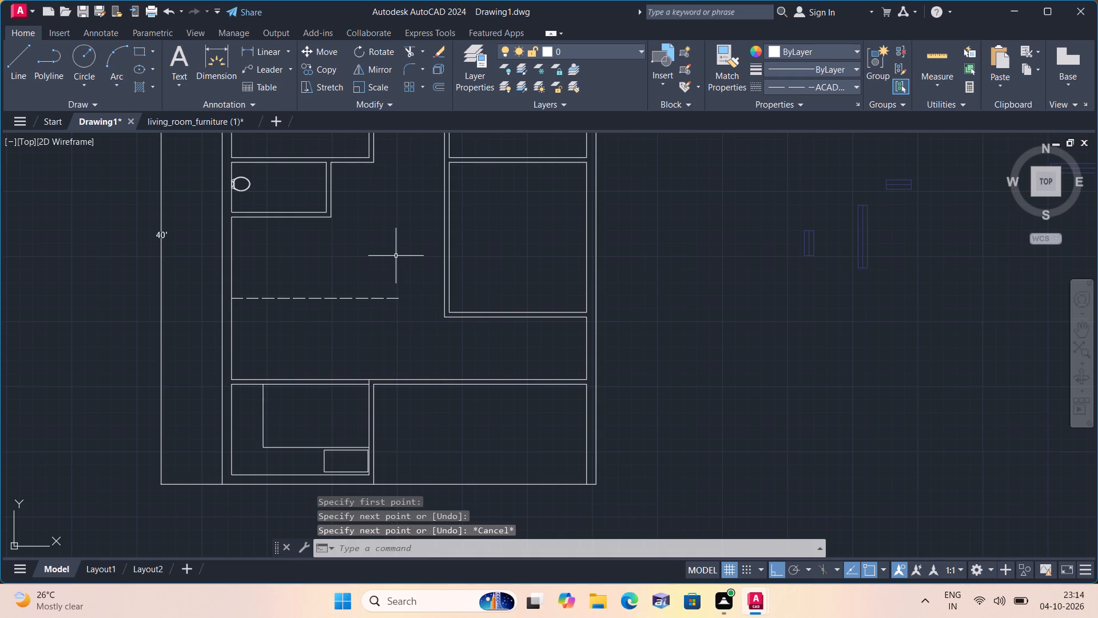
Offset the dashed hall line upward three times in succession at 10" spacing.
{"action": "type", "text": "offset"}
{"action": "key", "text": "space"}
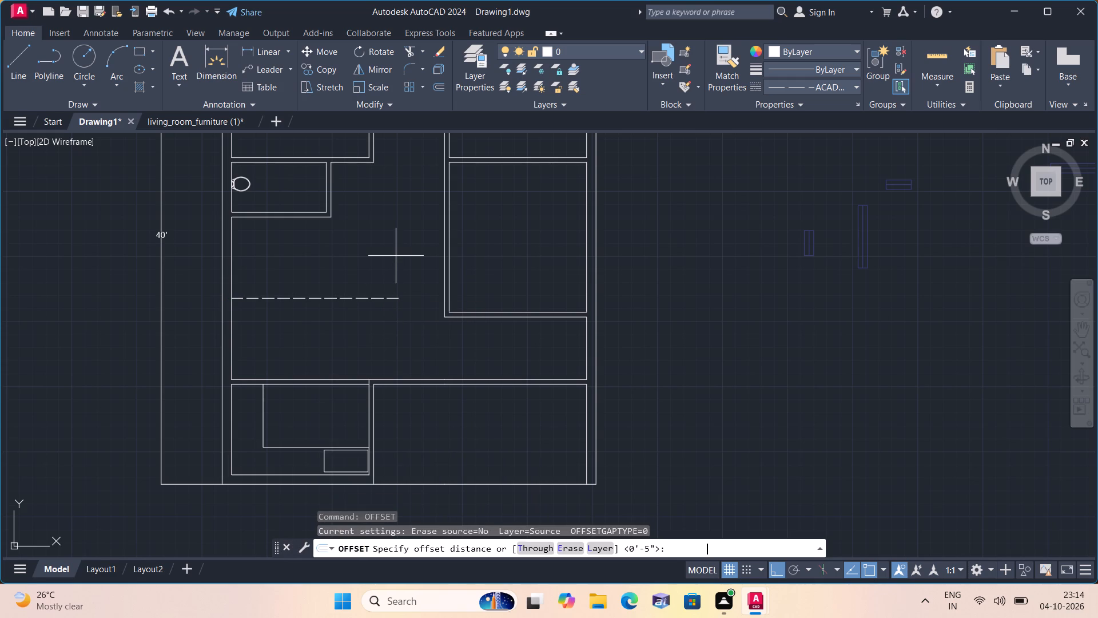
{"action": "type", "text": "10\""}
{"action": "key", "text": "space"}
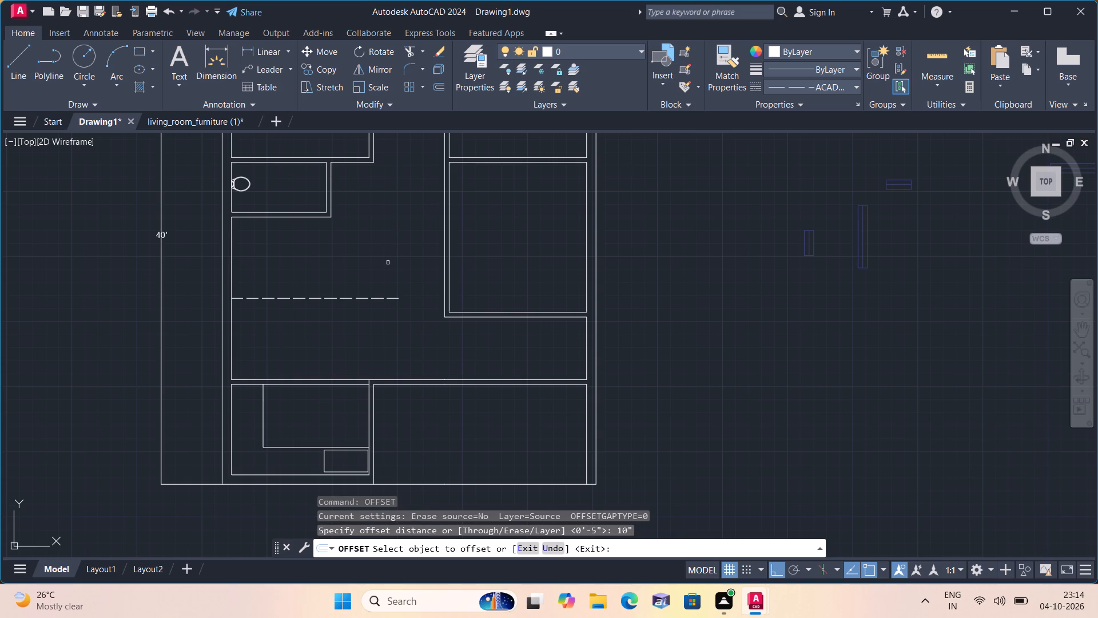
{"action": "left_click", "coordinate": [381, 300]}
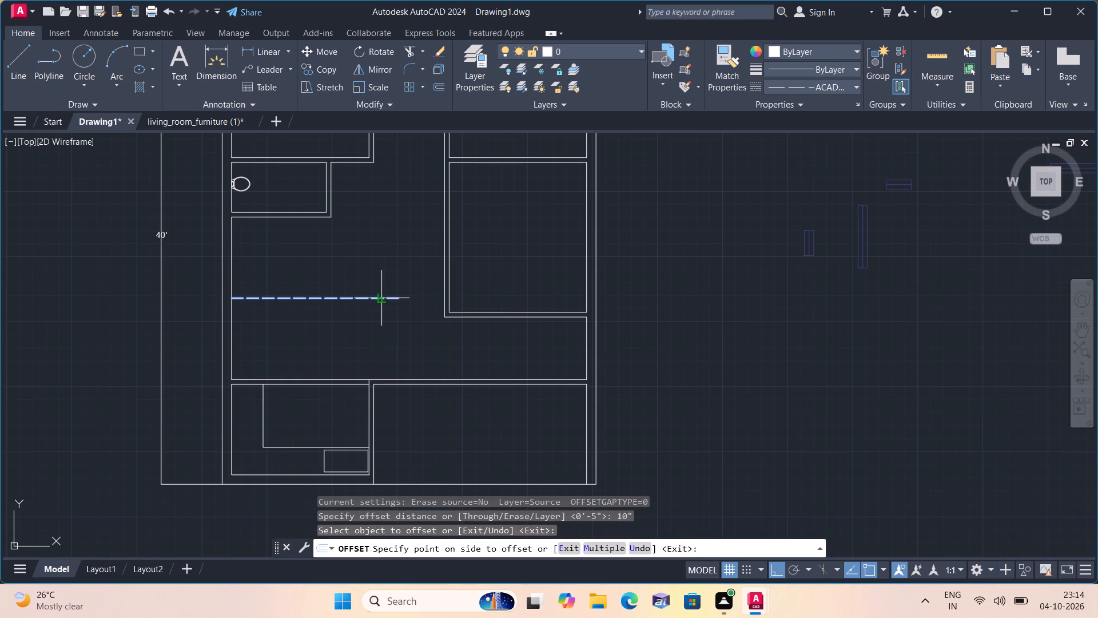
{"action": "left_click", "coordinate": [374, 274]}
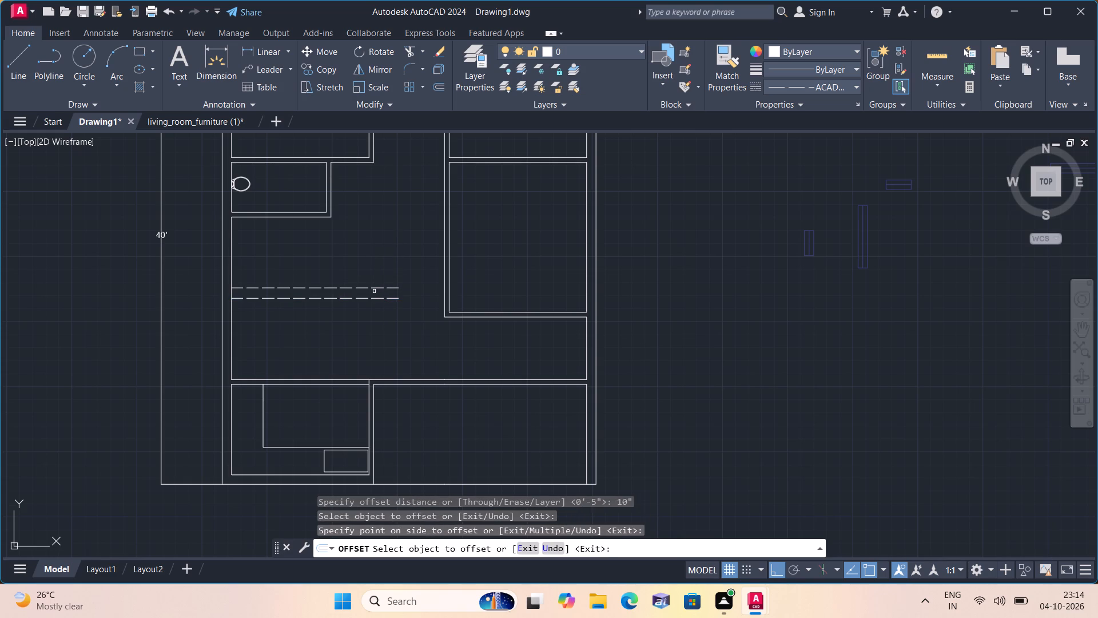
{"action": "left_click", "coordinate": [374, 287]}
{"action": "left_click", "coordinate": [373, 264]}
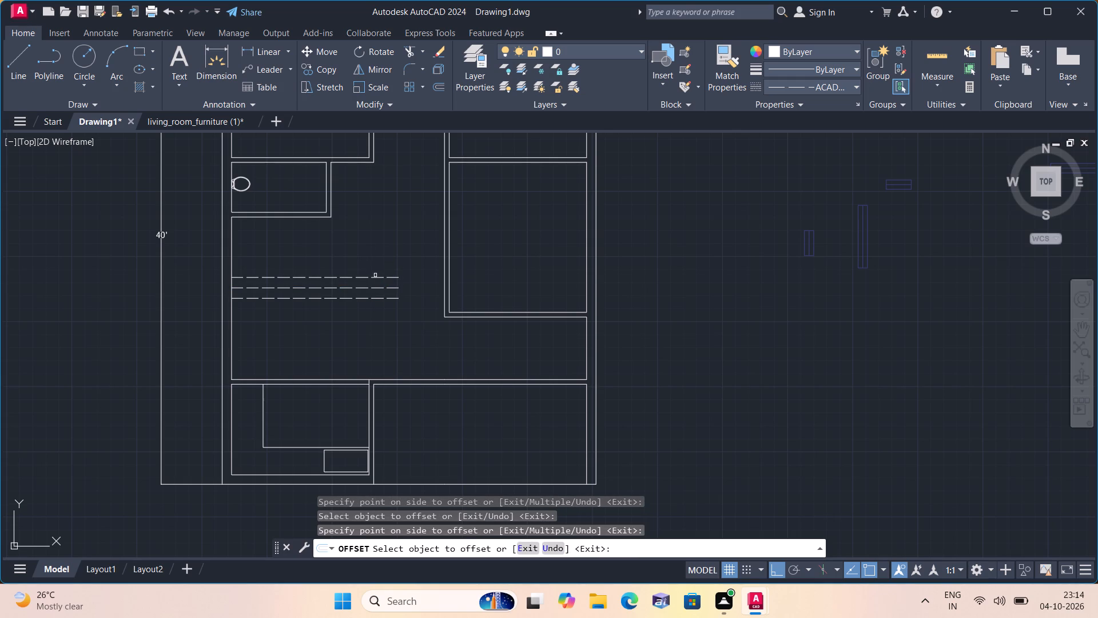
{"action": "left_click", "coordinate": [375, 276]}
{"action": "left_click", "coordinate": [373, 251]}
Offset the original dashed hall line downward three times in succession at the same 10" spacing.
{"action": "left_click", "coordinate": [367, 300]}
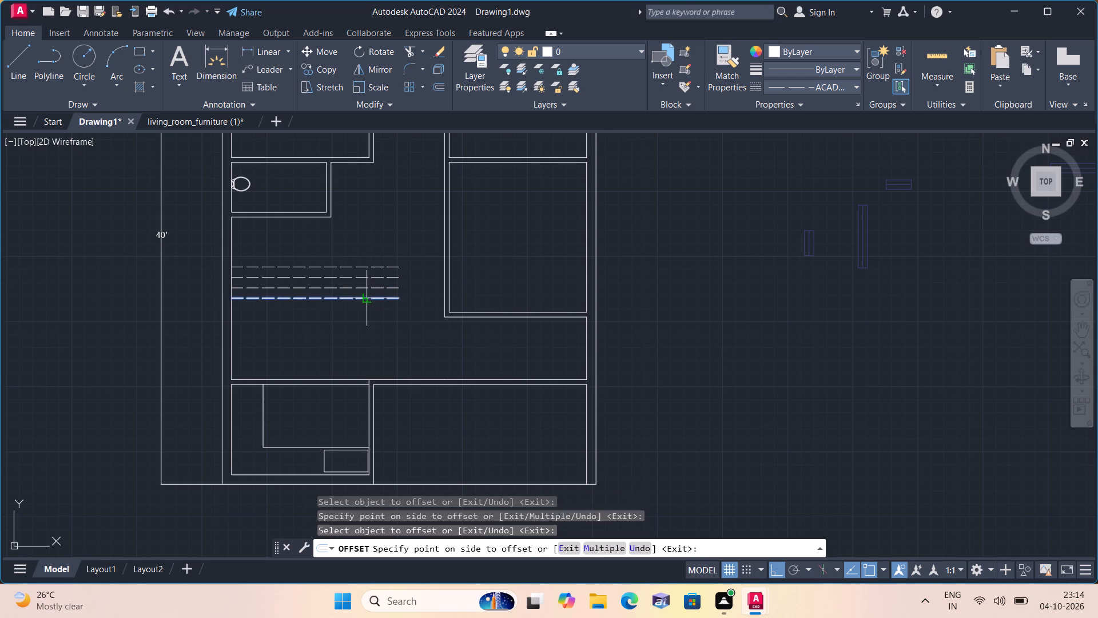
{"action": "left_click", "coordinate": [370, 311]}
{"action": "left_click", "coordinate": [370, 311]}
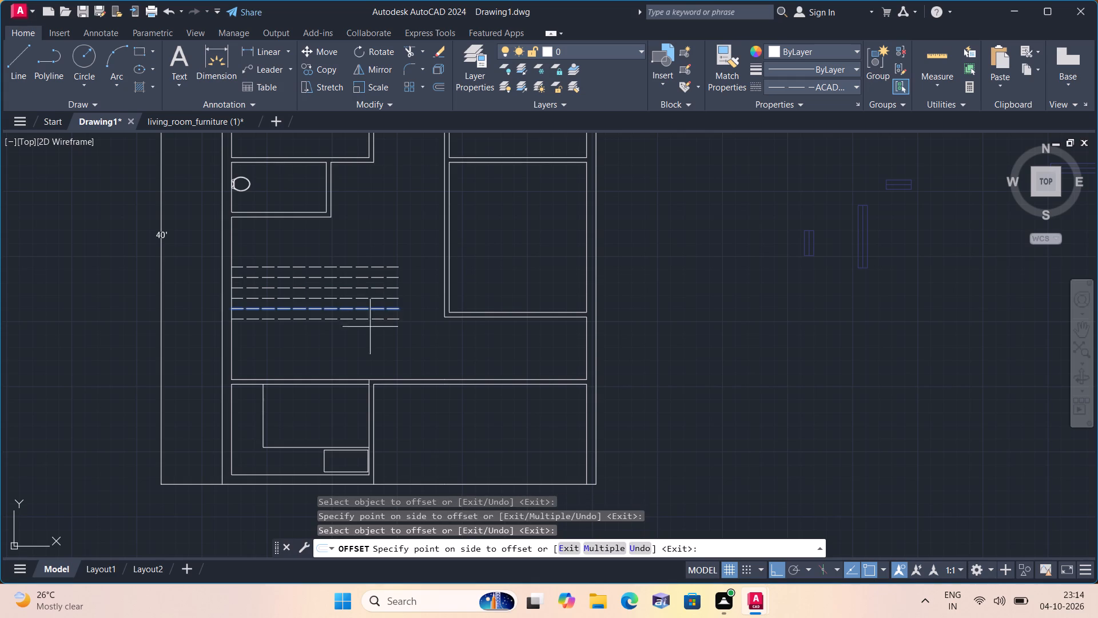
{"action": "left_click", "coordinate": [368, 335]}
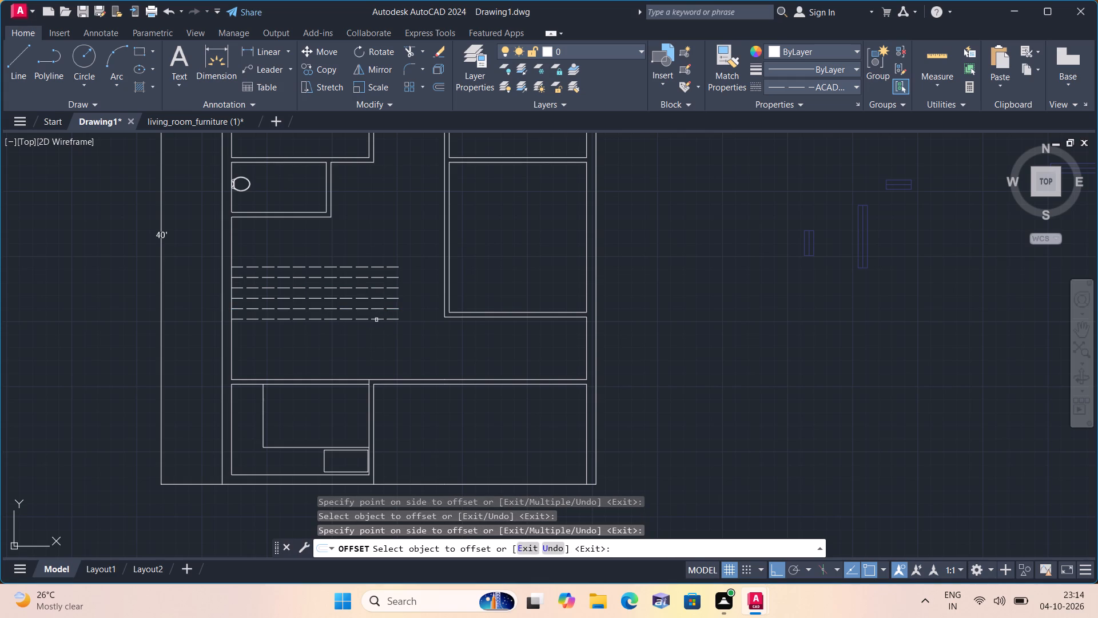
{"action": "left_click", "coordinate": [376, 320]}
{"action": "left_click", "coordinate": [374, 339]}
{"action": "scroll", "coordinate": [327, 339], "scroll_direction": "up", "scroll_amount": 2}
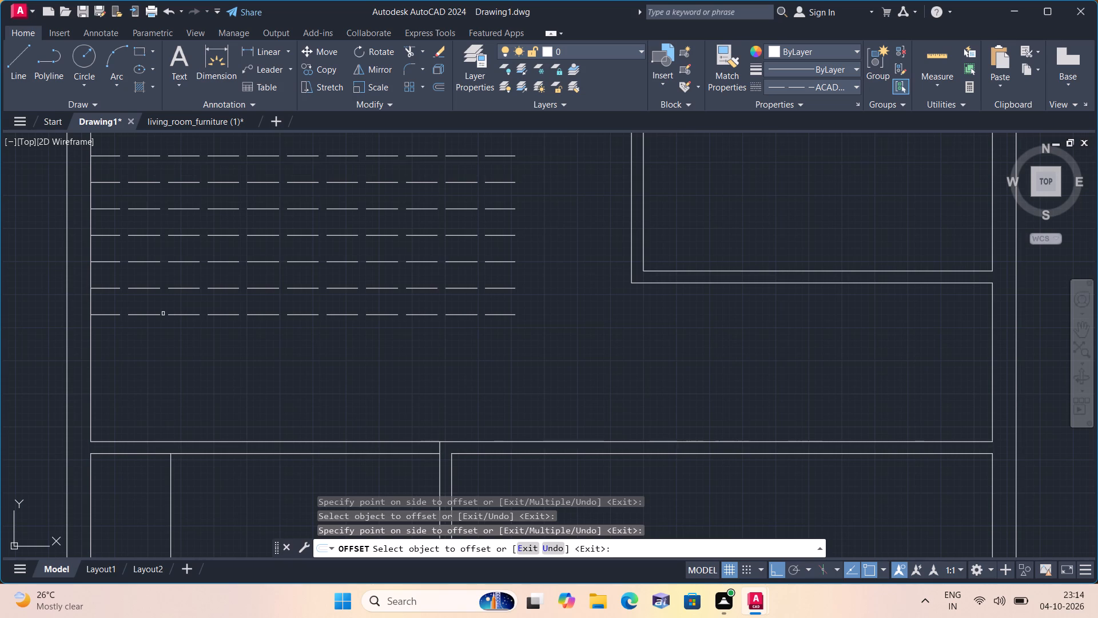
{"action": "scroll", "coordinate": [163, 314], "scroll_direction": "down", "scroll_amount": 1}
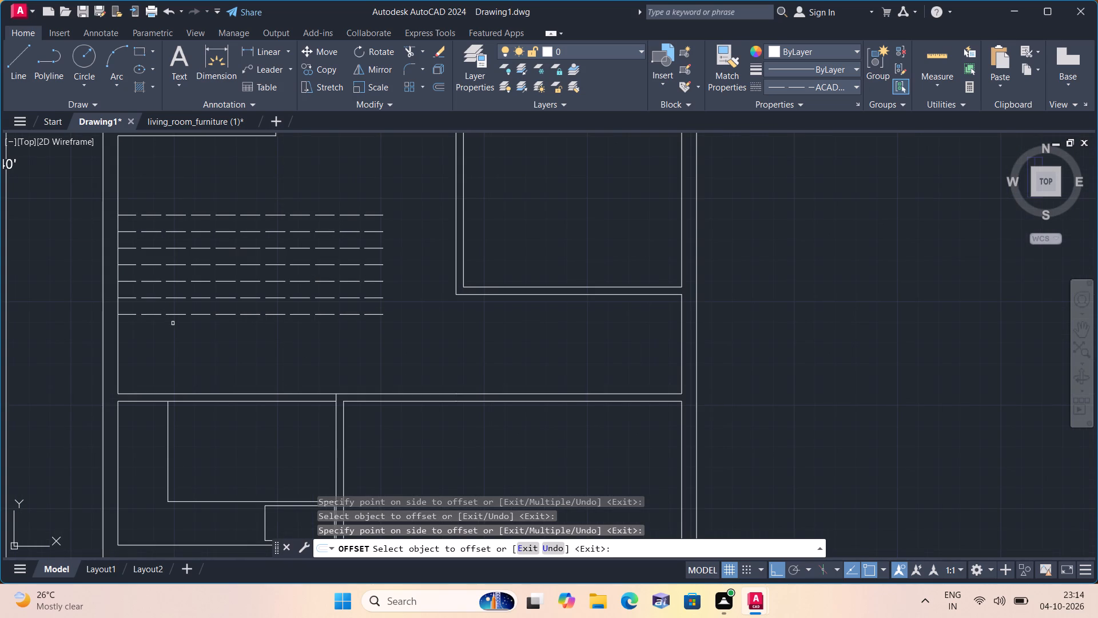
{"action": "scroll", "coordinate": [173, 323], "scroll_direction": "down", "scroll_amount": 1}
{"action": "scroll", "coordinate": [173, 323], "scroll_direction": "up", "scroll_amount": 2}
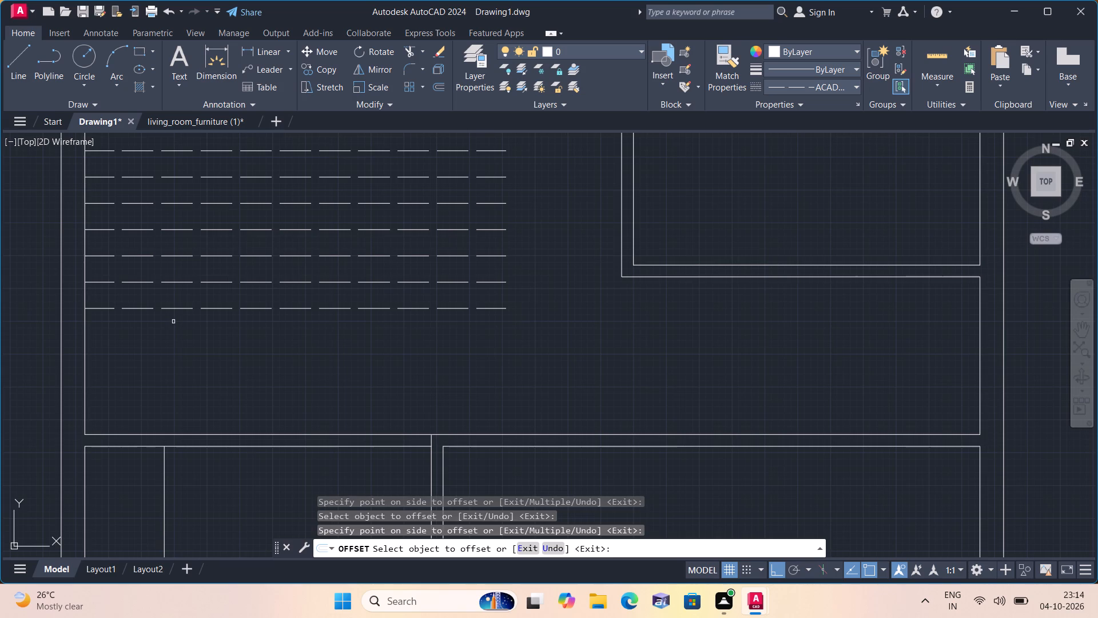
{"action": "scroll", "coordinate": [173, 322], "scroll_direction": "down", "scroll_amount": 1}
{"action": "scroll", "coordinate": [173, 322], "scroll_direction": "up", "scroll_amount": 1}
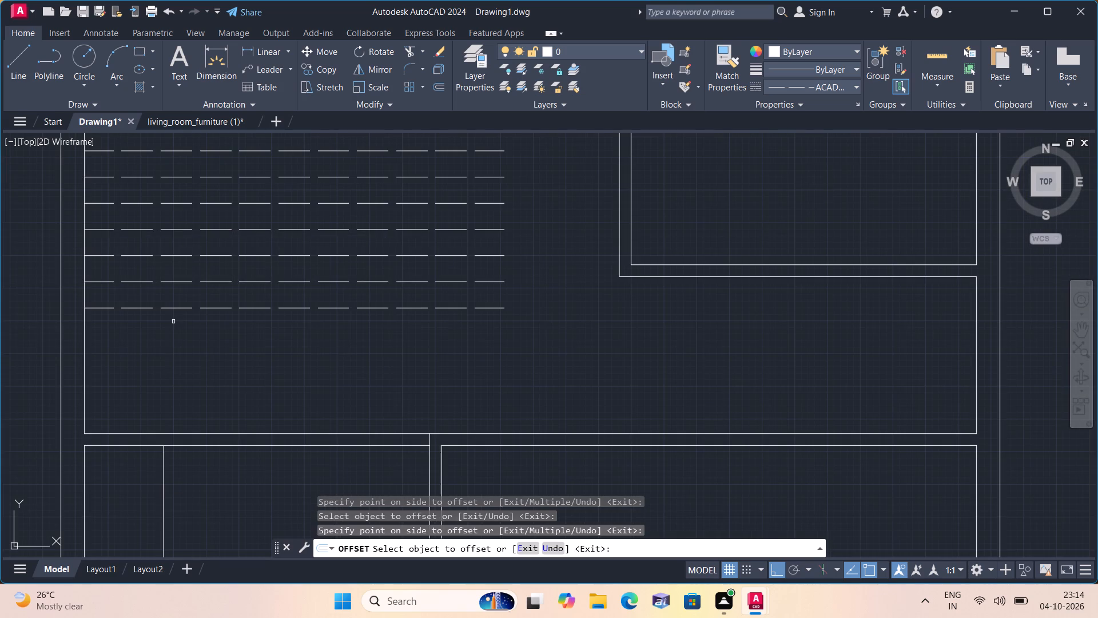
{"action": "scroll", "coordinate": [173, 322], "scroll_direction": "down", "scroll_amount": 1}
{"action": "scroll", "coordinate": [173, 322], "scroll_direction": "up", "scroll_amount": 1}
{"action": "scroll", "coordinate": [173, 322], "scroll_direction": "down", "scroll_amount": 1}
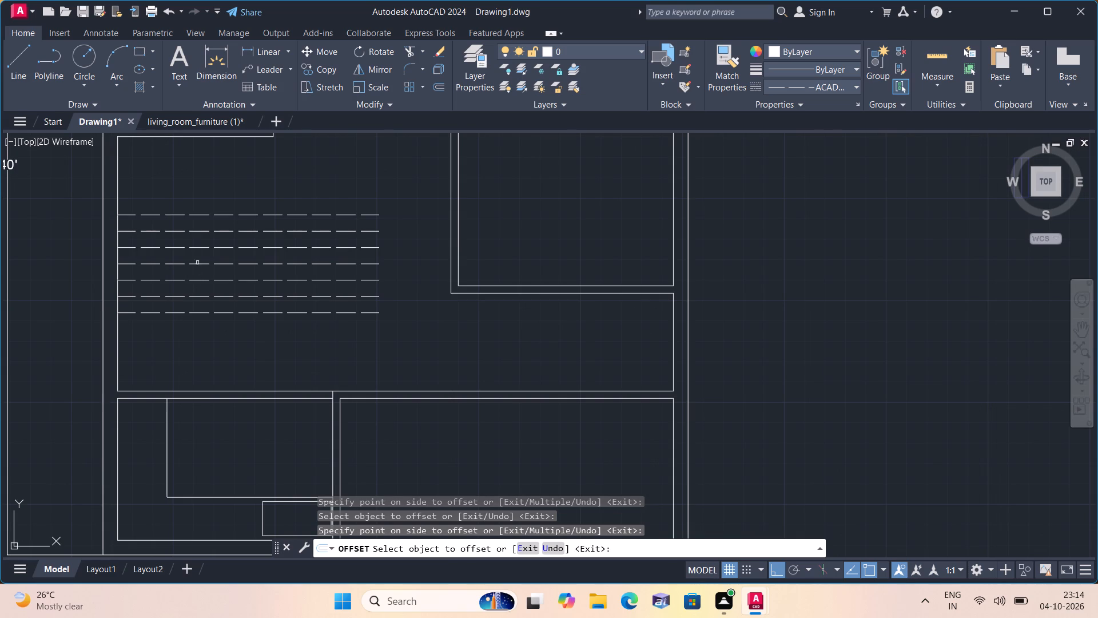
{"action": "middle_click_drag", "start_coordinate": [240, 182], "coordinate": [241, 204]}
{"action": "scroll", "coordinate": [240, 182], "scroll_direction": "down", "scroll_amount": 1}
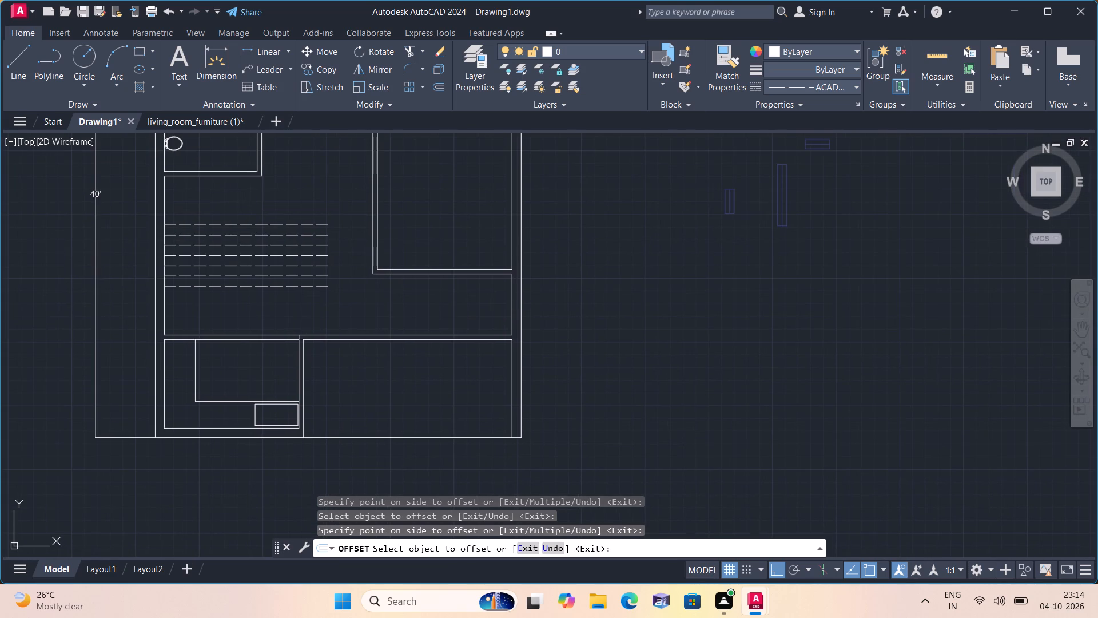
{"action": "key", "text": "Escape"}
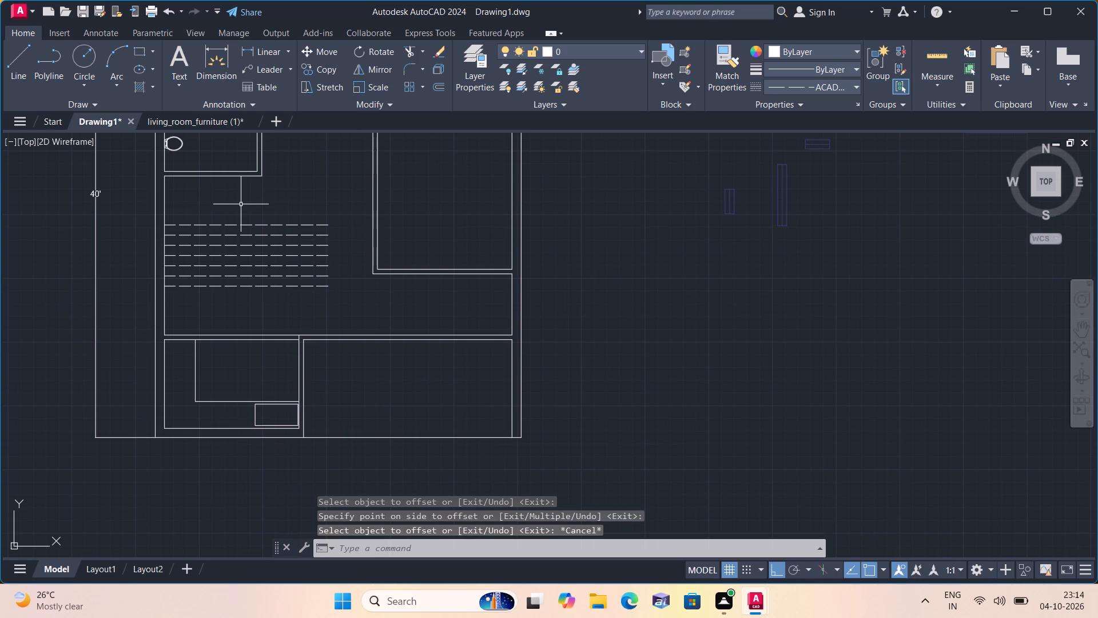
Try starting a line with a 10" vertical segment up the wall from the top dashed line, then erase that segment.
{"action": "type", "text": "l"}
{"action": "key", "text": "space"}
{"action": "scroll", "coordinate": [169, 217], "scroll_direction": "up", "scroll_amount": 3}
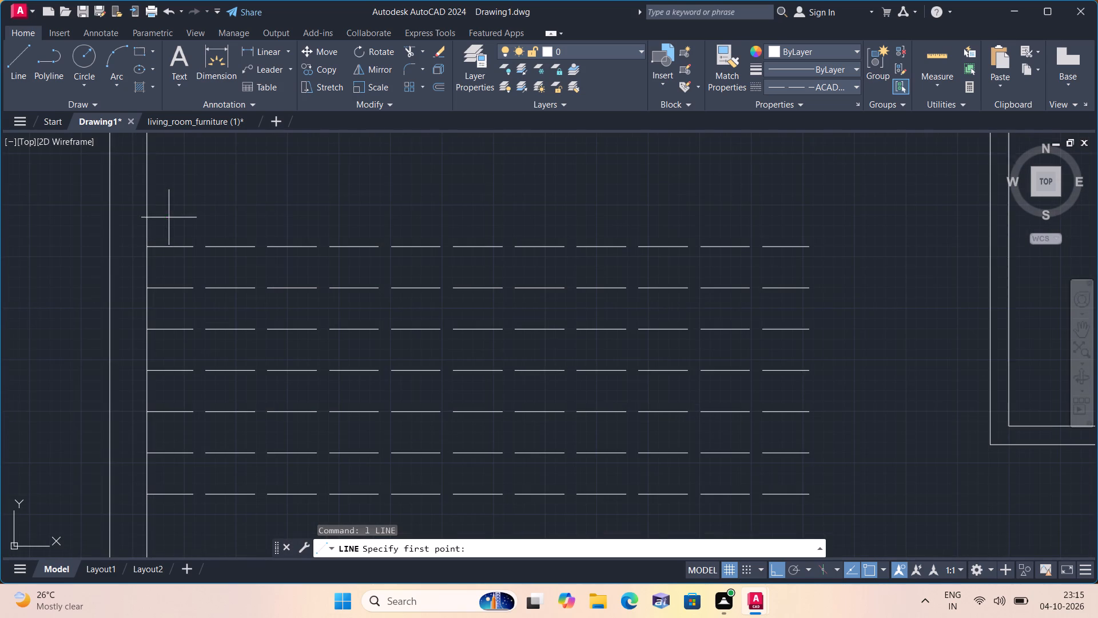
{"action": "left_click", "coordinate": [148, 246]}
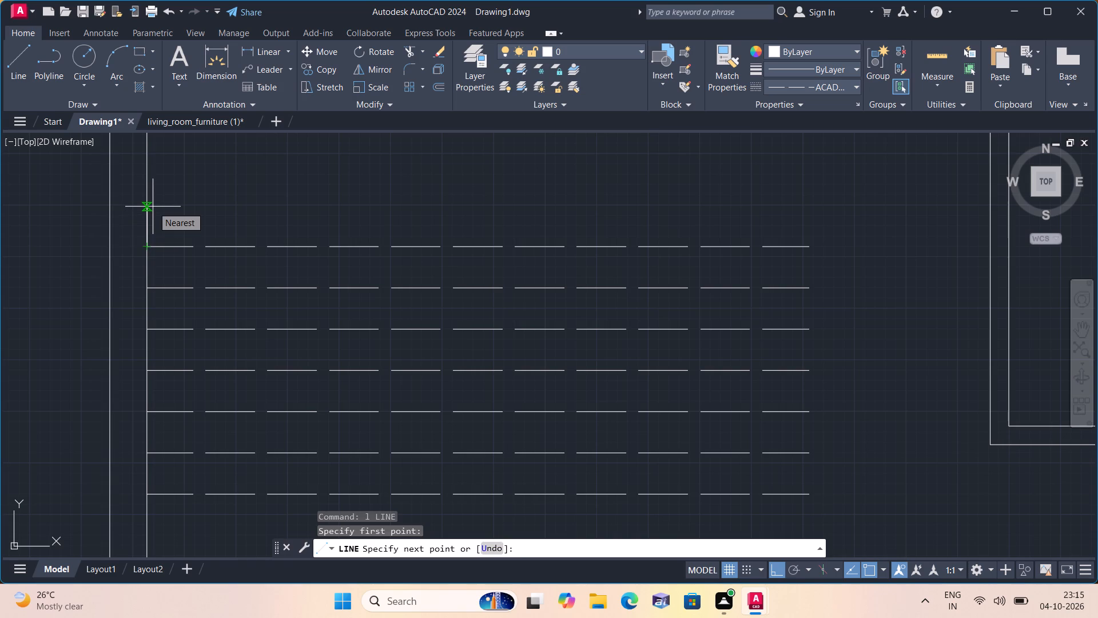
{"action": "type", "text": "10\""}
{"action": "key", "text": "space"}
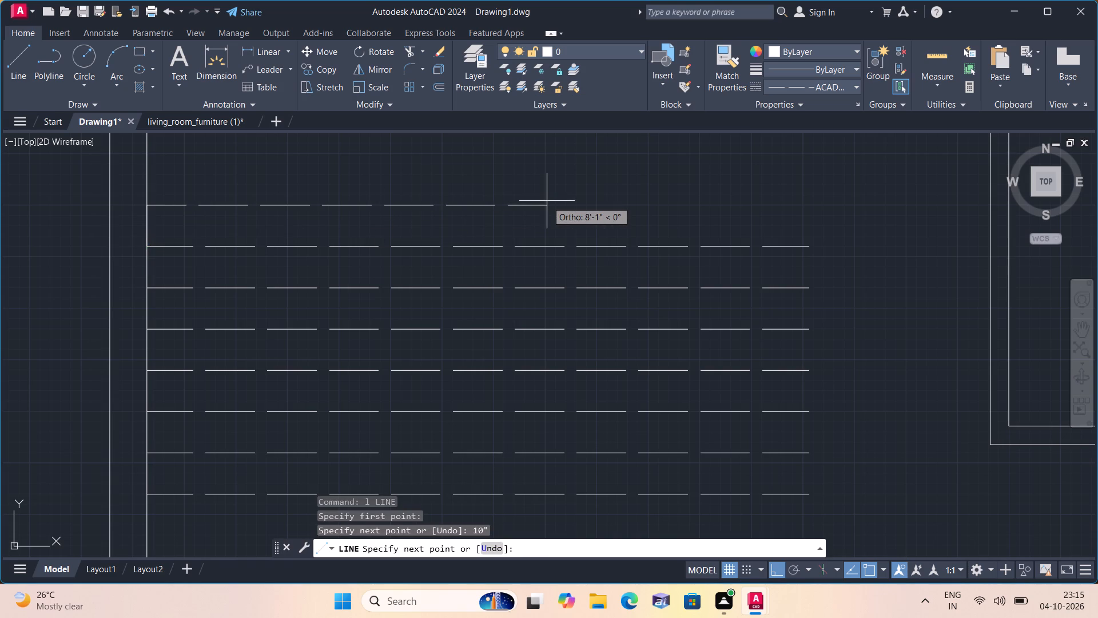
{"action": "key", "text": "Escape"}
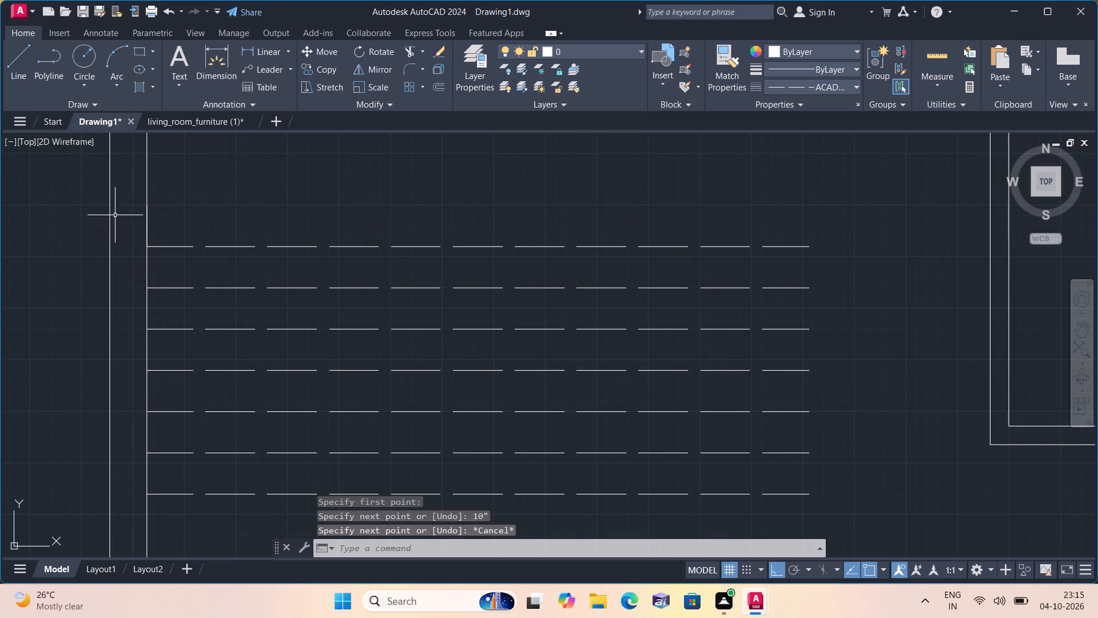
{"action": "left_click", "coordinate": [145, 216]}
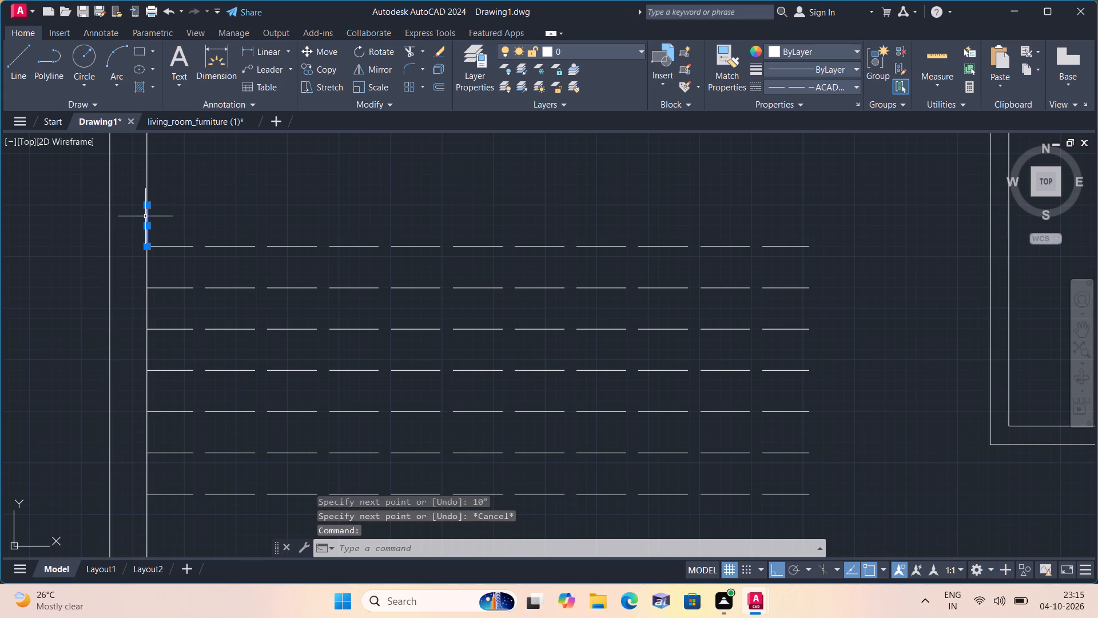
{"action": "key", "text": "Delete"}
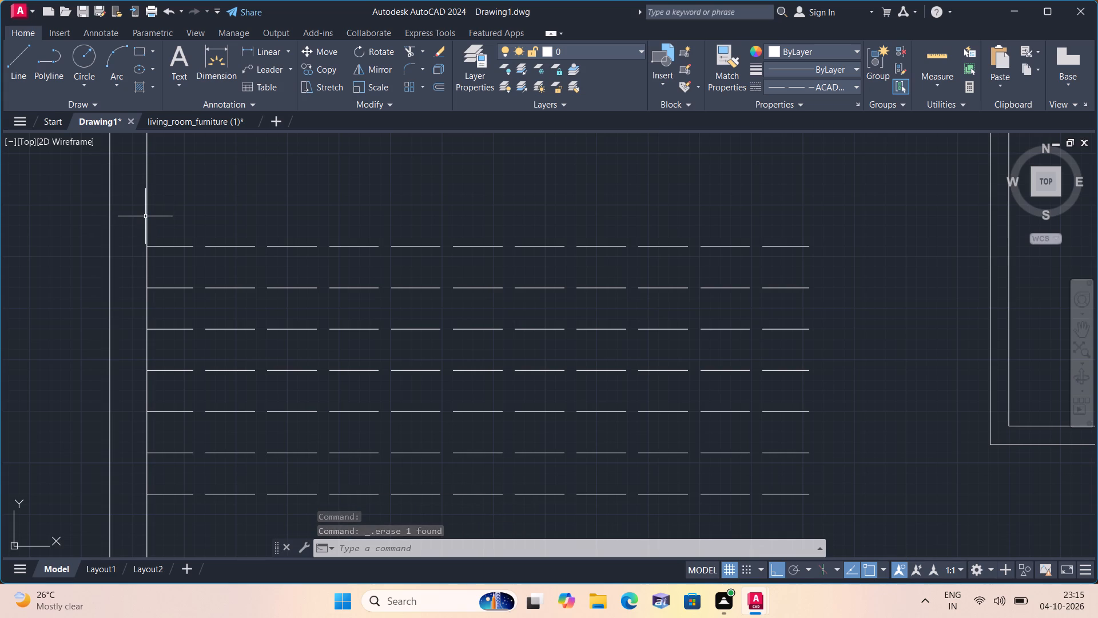
With ByLayer as current linetype, draw a solid horizontal line from the wall 10" above the top dashed line, erasing the 10" vertical guide segment.
{"action": "left_click", "coordinate": [821, 84]}
{"action": "left_click", "coordinate": [811, 103]}
{"action": "scroll", "coordinate": [304, 254], "scroll_direction": "down", "scroll_amount": 1}
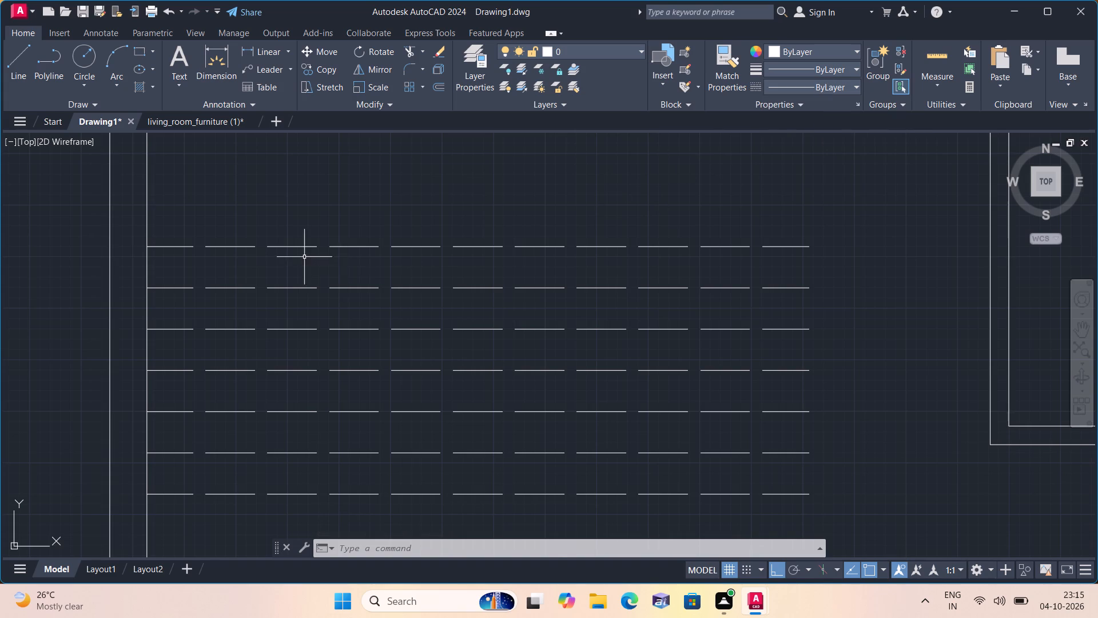
{"action": "middle_click_drag", "start_coordinate": [293, 217], "coordinate": [337, 251]}
{"action": "key", "text": "l"}
{"action": "key", "text": "space"}
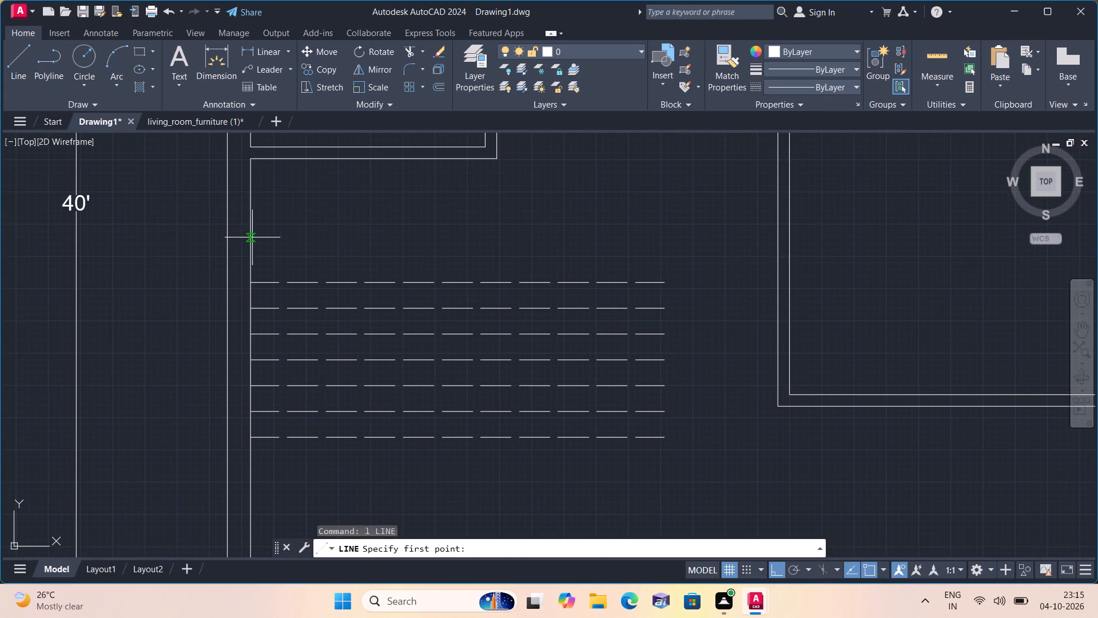
{"action": "scroll", "coordinate": [242, 245], "scroll_direction": "up", "scroll_amount": 1}
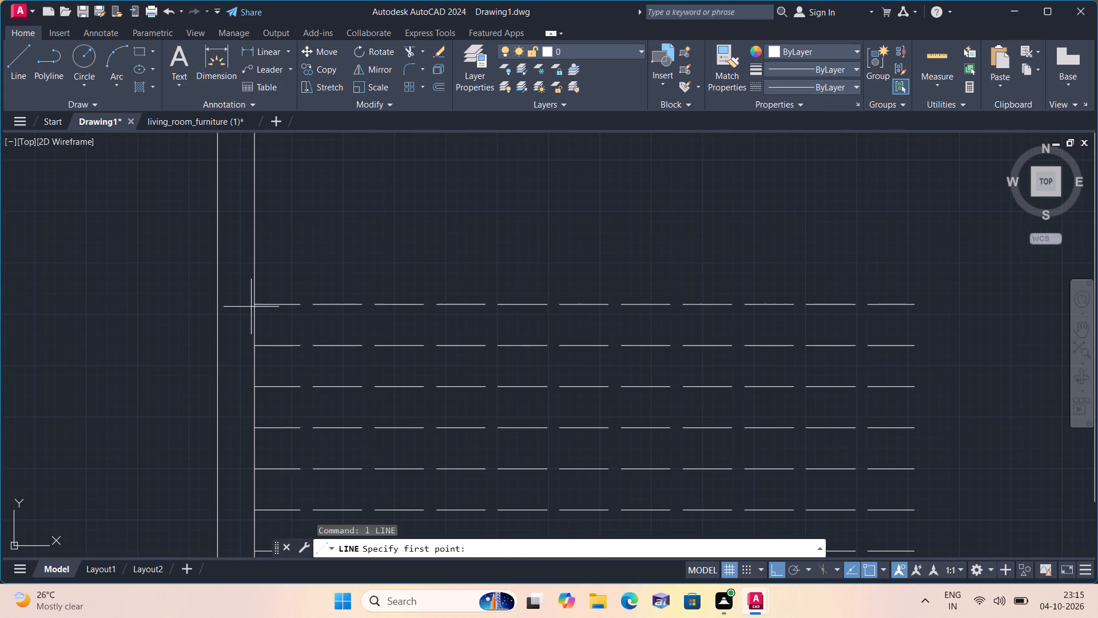
{"action": "left_click", "coordinate": [256, 303]}
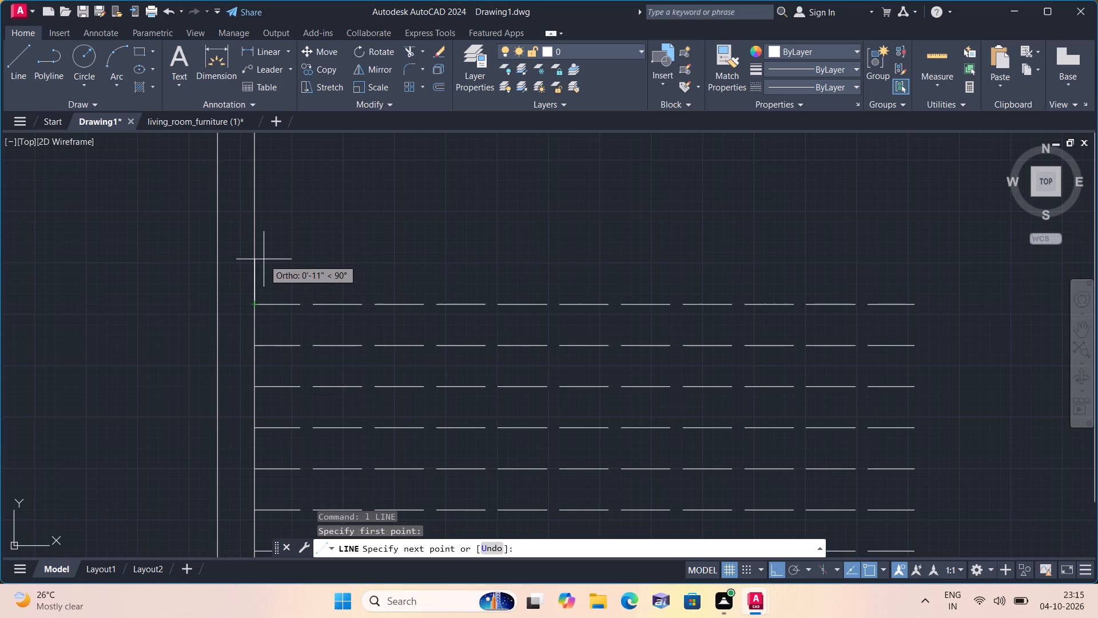
{"action": "type", "text": "10\""}
{"action": "key", "text": "space"}
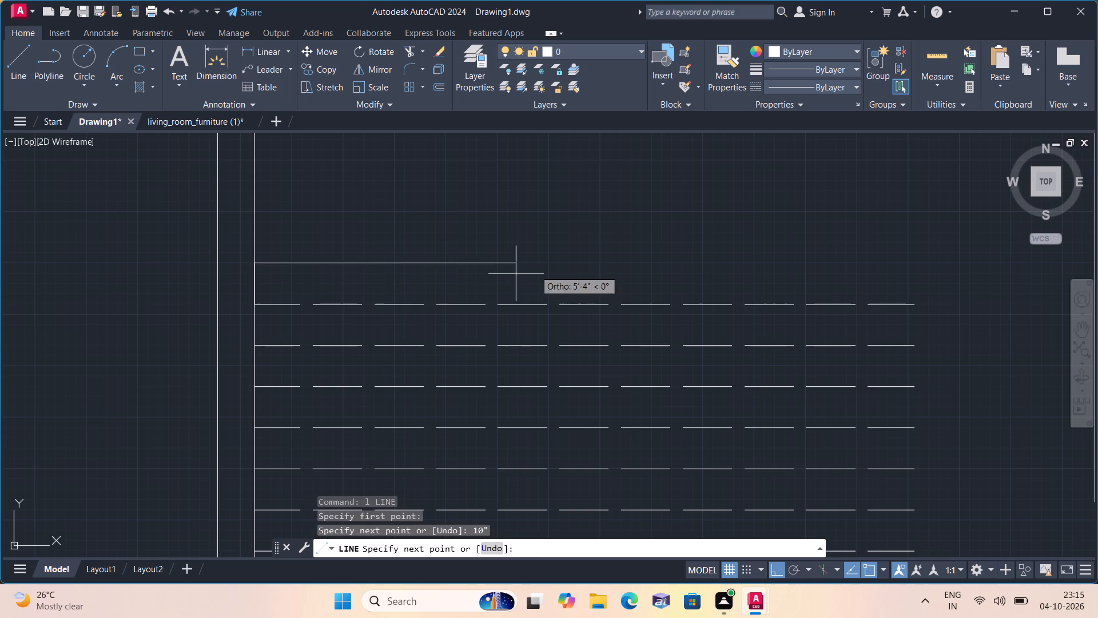
{"action": "left_click", "coordinate": [778, 263]}
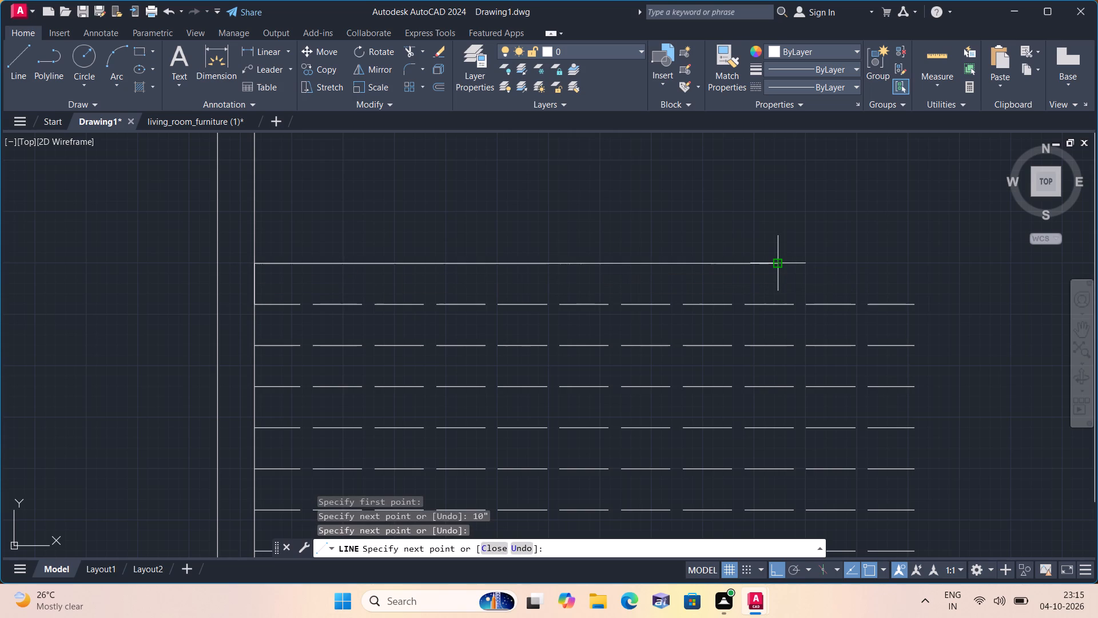
{"action": "key", "text": "Escape"}
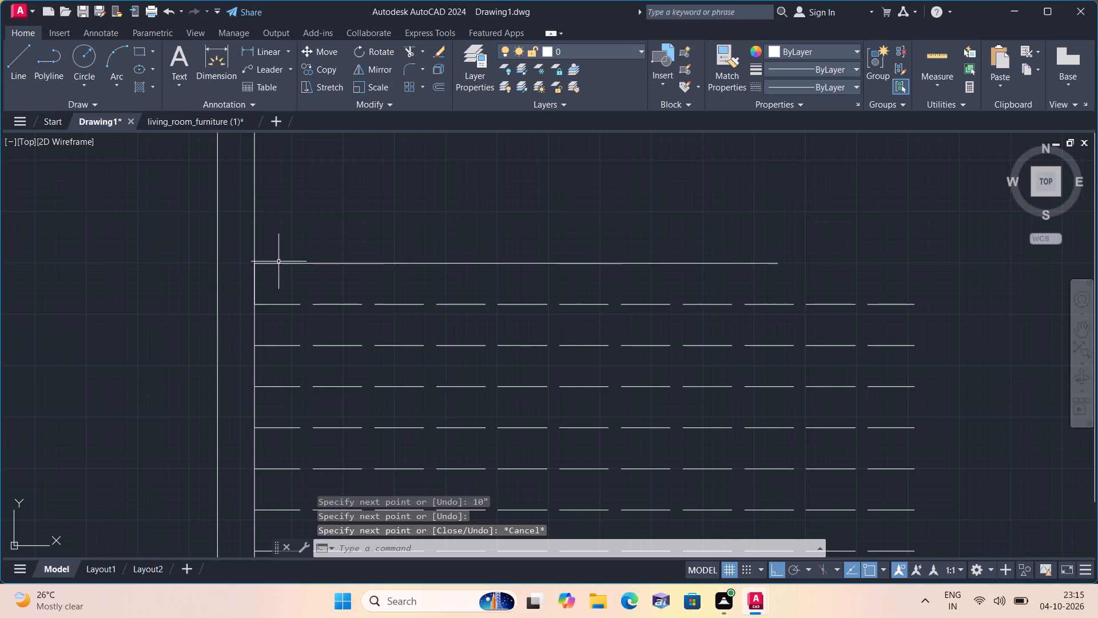
{"action": "left_click", "coordinate": [255, 272]}
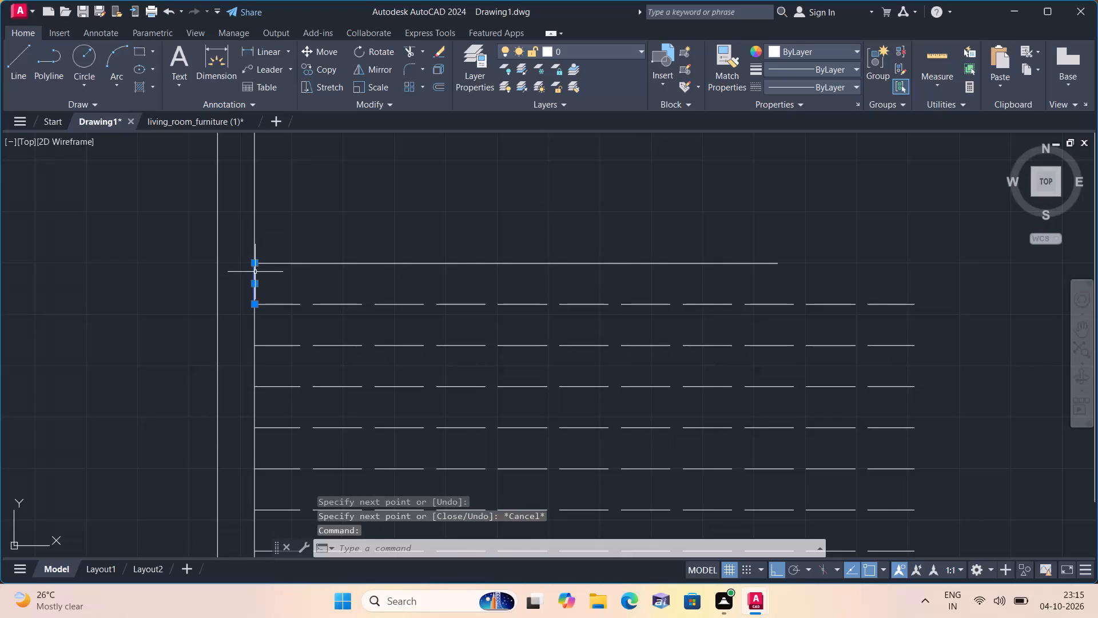
{"action": "key", "text": "Delete"}
Draw a vertical line 3' from the wall, from the solid horizontal line up to the toilet's lower wall, and erase the 3' guide segment.
{"action": "scroll", "coordinate": [274, 179], "scroll_direction": "down", "scroll_amount": 2}
{"action": "middle_click_drag", "start_coordinate": [305, 197], "coordinate": [361, 268]}
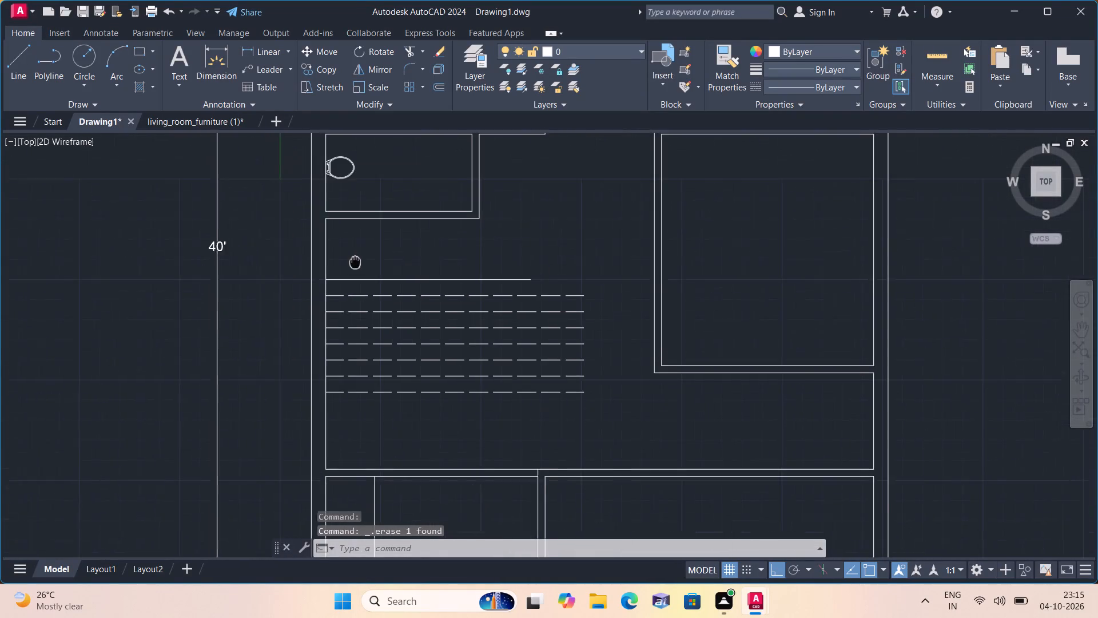
{"action": "middle_click_drag", "start_coordinate": [361, 268], "coordinate": [376, 289]}
{"action": "middle_click_drag", "start_coordinate": [376, 290], "coordinate": [418, 276]}
{"action": "scroll", "coordinate": [416, 276], "scroll_direction": "down", "scroll_amount": 1}
{"action": "scroll", "coordinate": [425, 279], "scroll_direction": "up", "scroll_amount": 1}
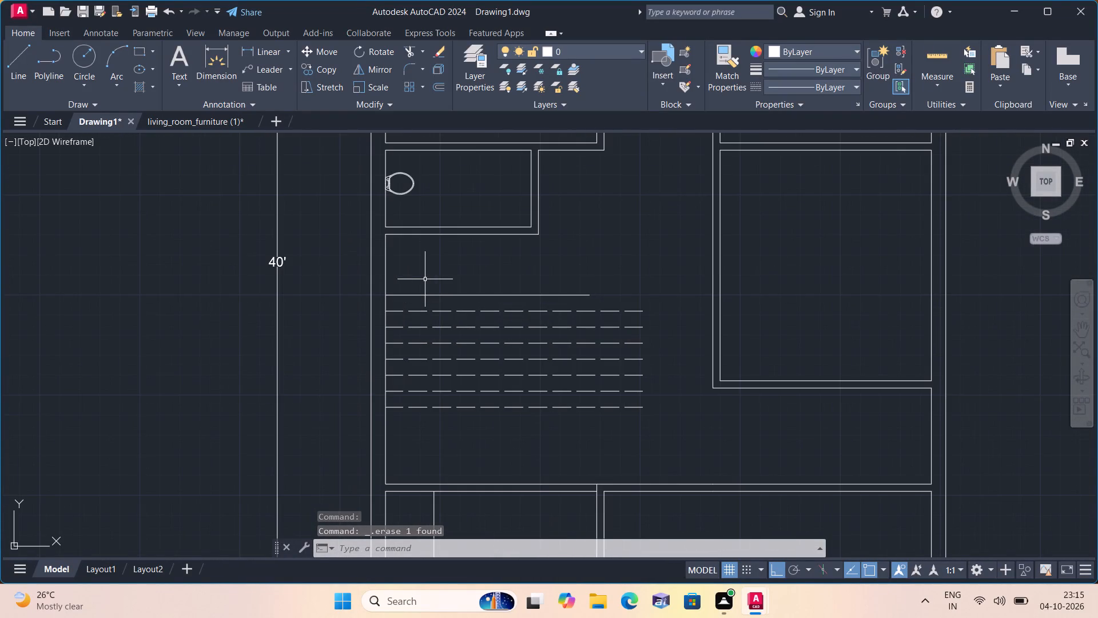
{"action": "scroll", "coordinate": [425, 279], "scroll_direction": "up", "scroll_amount": 1}
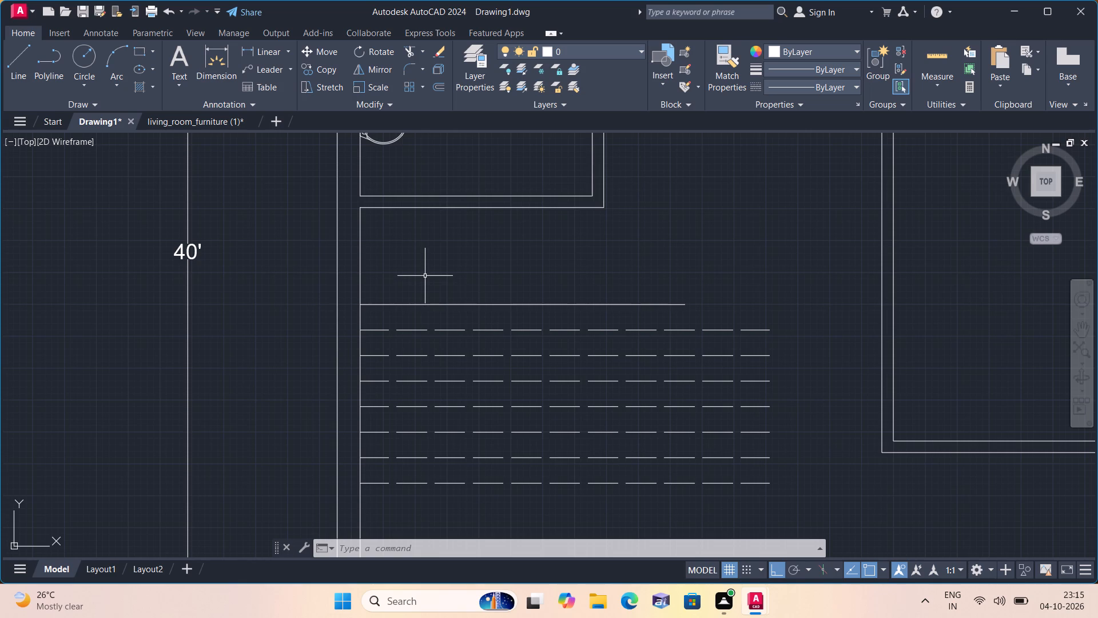
{"action": "type", "text": "l"}
{"action": "key", "text": "space"}
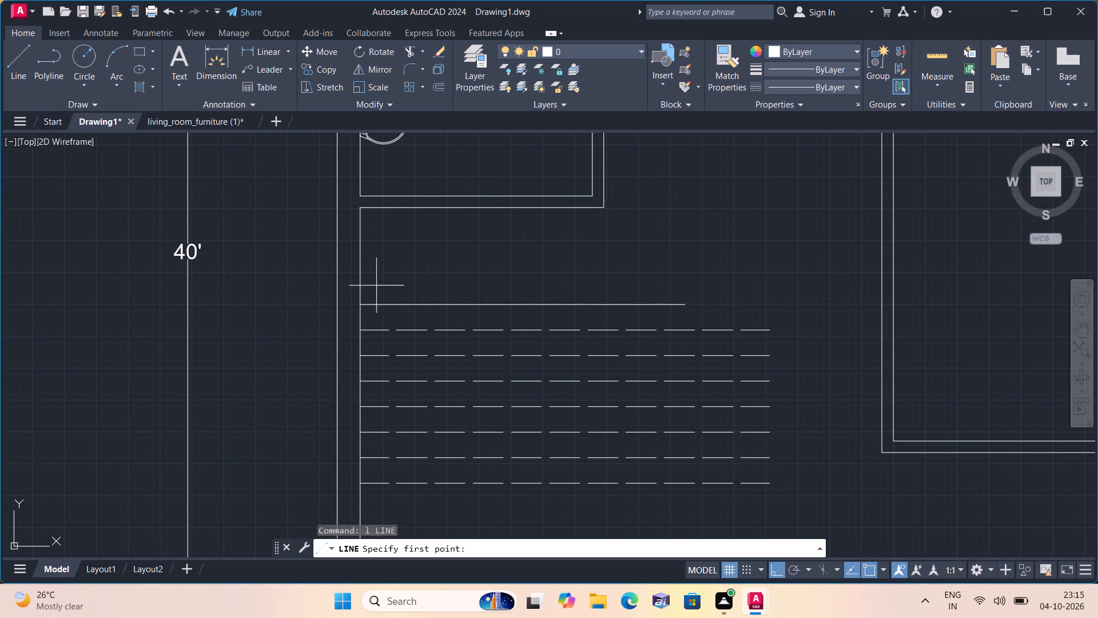
{"action": "left_click", "coordinate": [359, 307]}
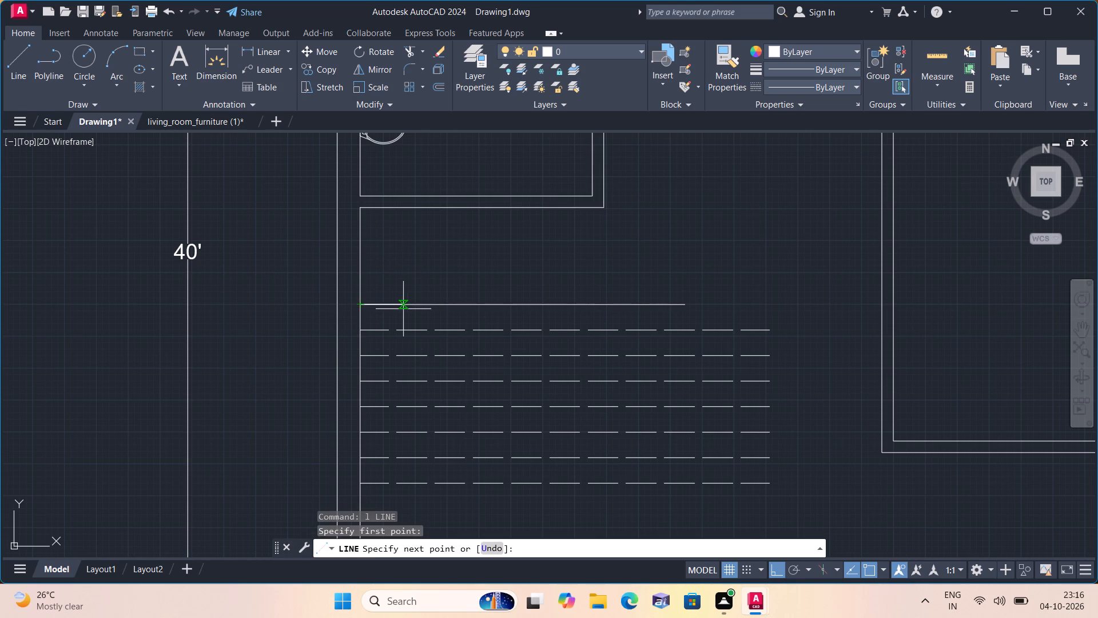
{"action": "type", "text": "3'"}
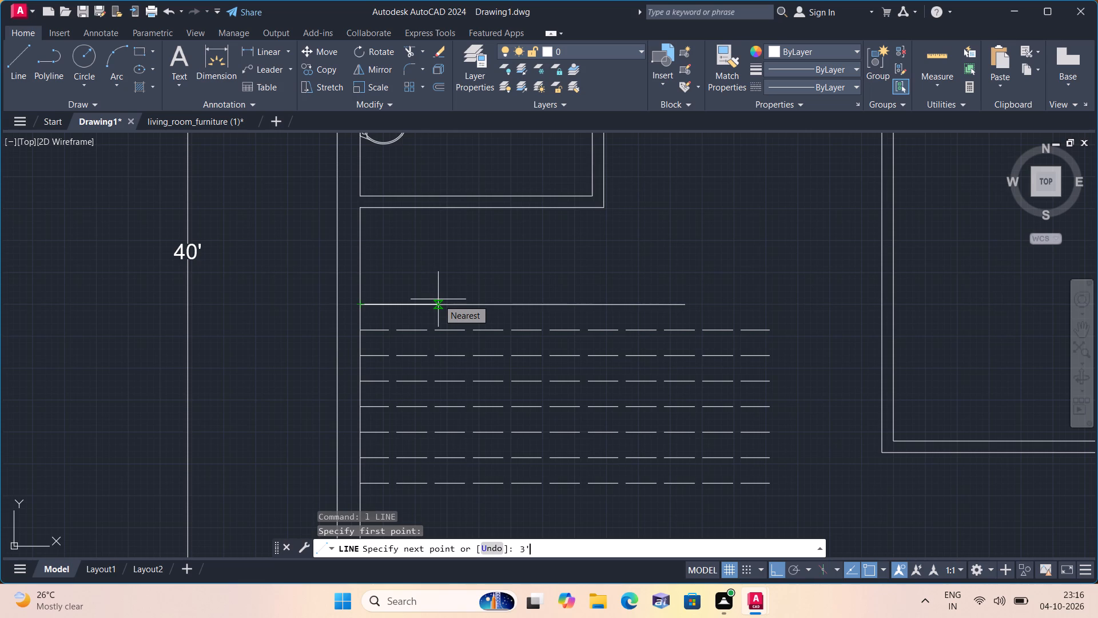
{"action": "key", "text": "space"}
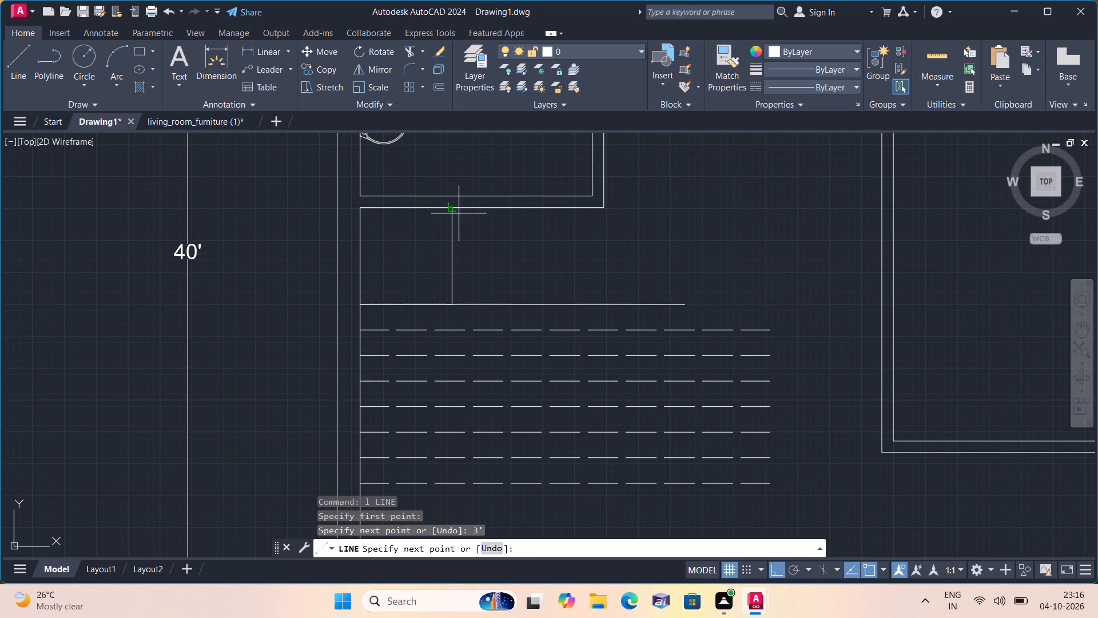
{"action": "left_click", "coordinate": [449, 208]}
{"action": "key", "text": "space"}
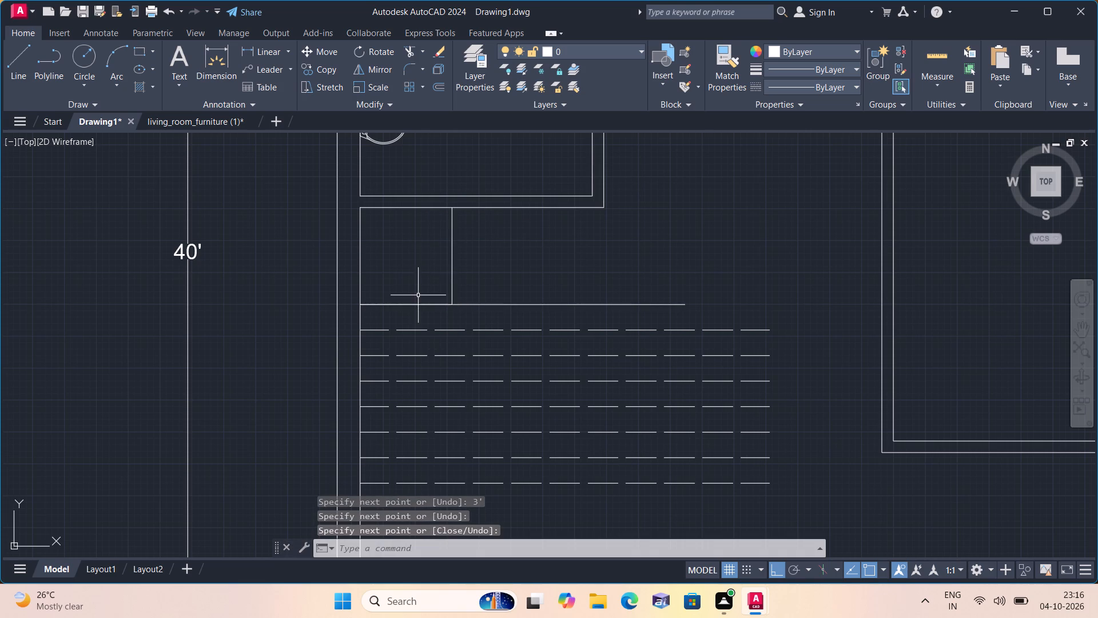
{"action": "left_click", "coordinate": [418, 304]}
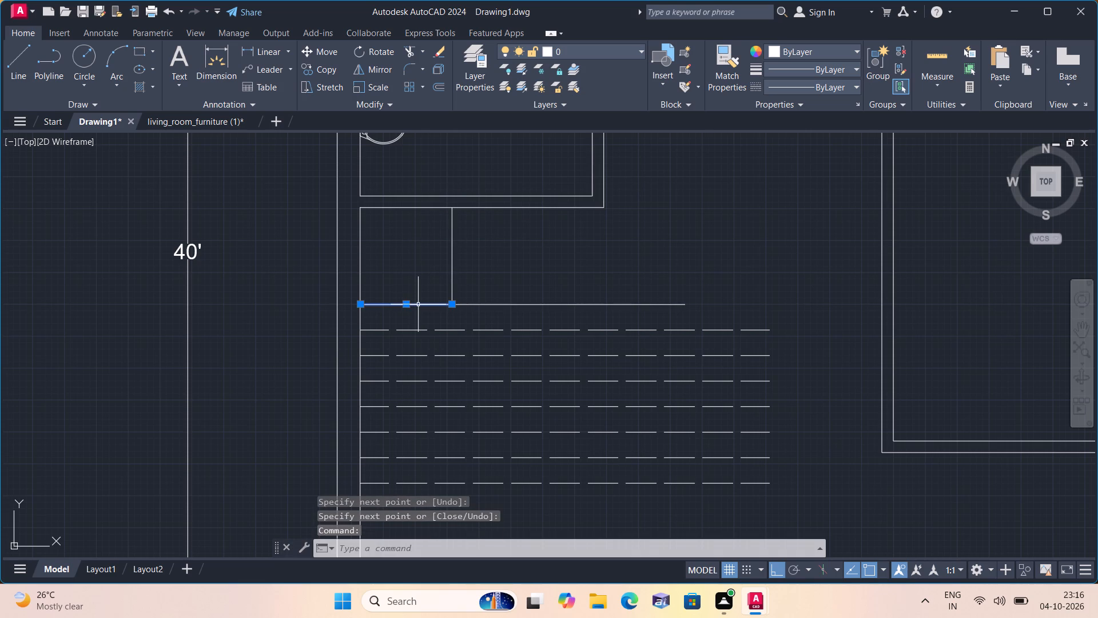
{"action": "key", "text": "Delete"}
{"action": "left_click", "coordinate": [418, 304]}
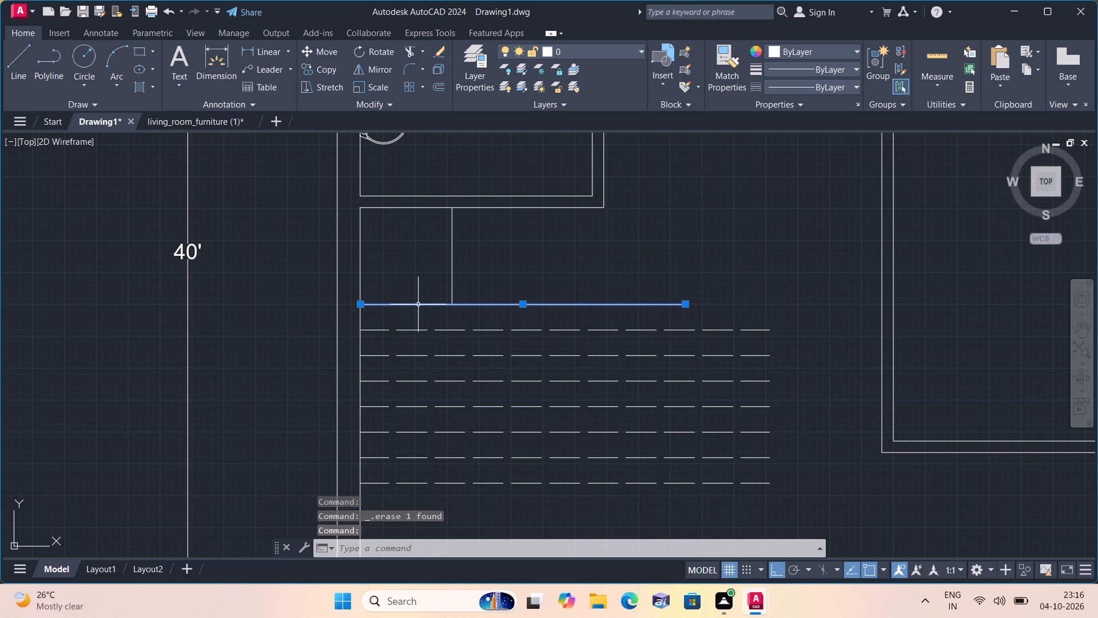
{"action": "key", "text": "Escape"}
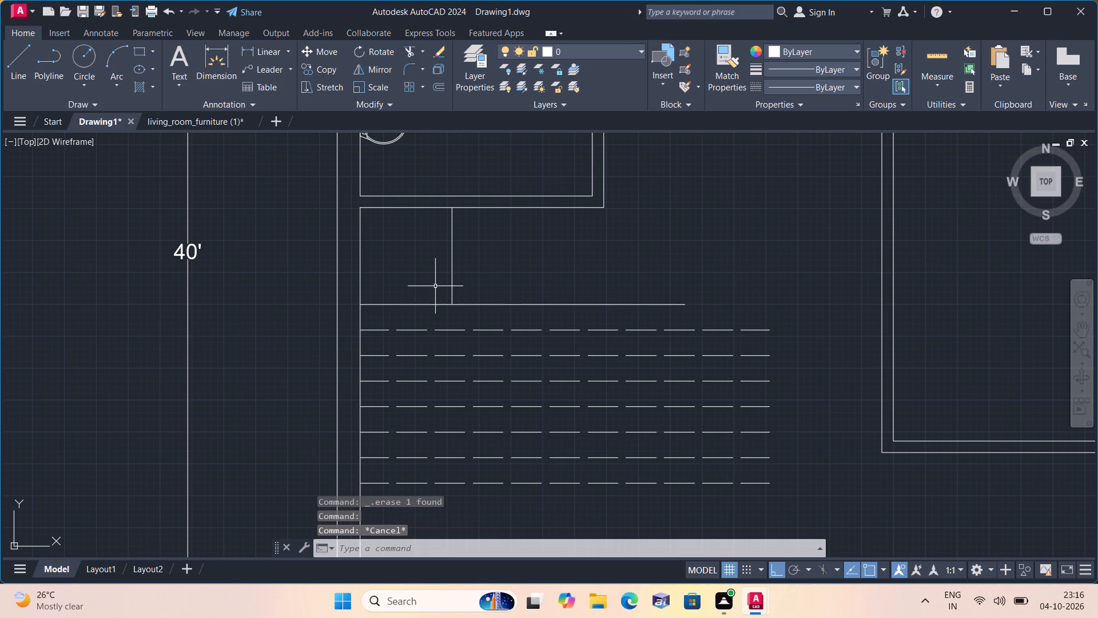
{"action": "key", "text": "t"}
{"action": "key", "text": "Escape"}
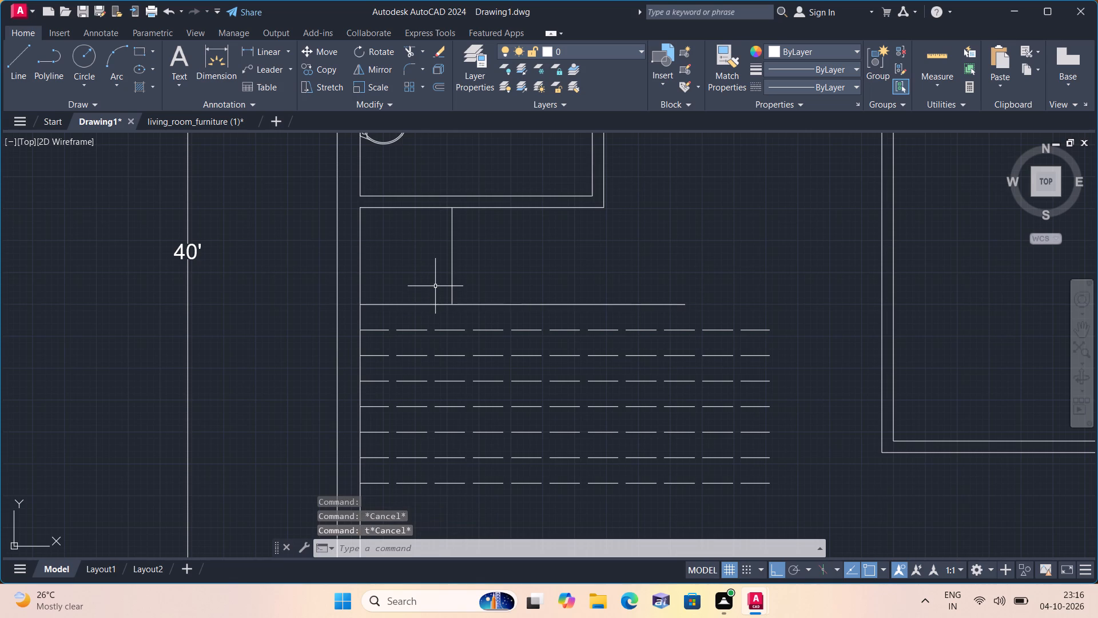
Offset the solid vertical stair line rightward four times in succession at 10" spacing, each from the newest copy.
{"action": "type", "text": "off"}
{"action": "key", "text": "space"}
{"action": "type", "text": "10\""}
{"action": "key", "text": "space"}
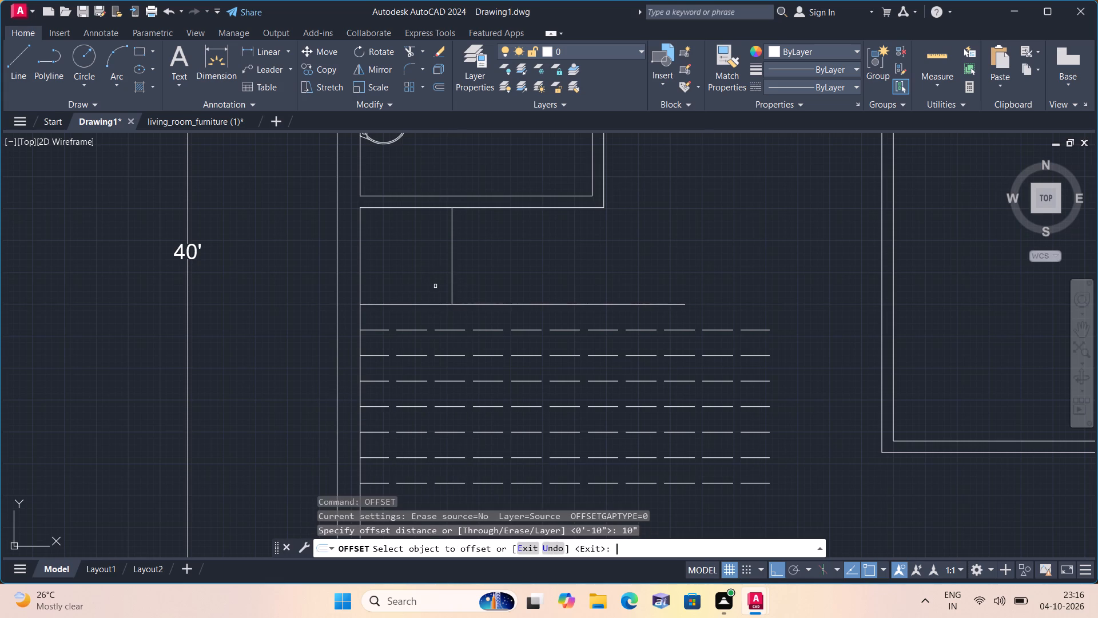
{"action": "left_click", "coordinate": [452, 280]}
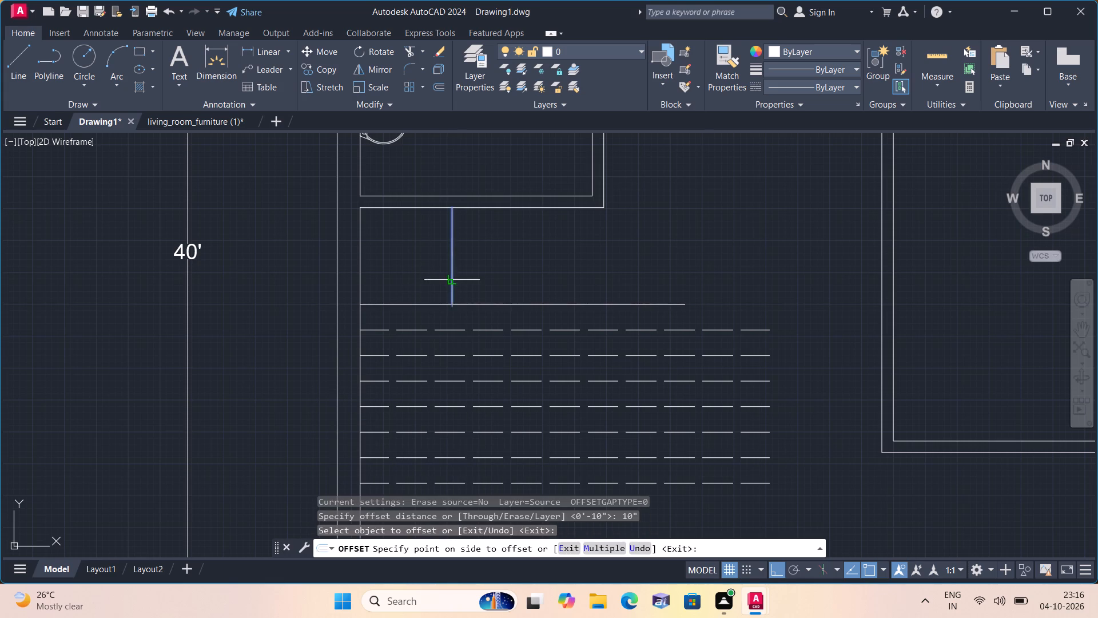
{"action": "left_click", "coordinate": [498, 281]}
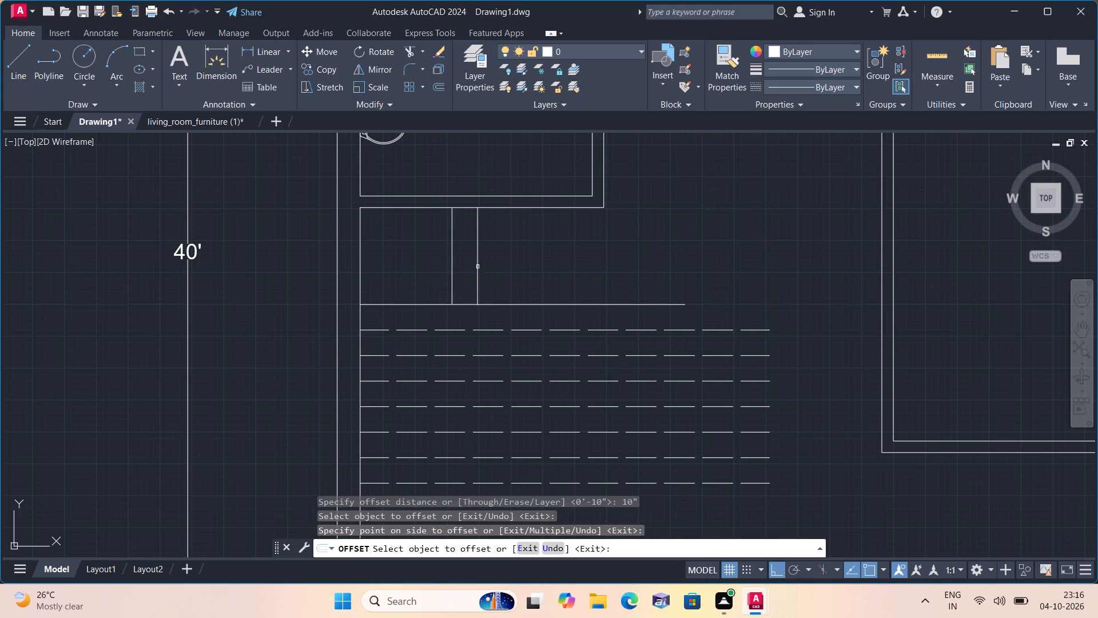
{"action": "left_click", "coordinate": [478, 270]}
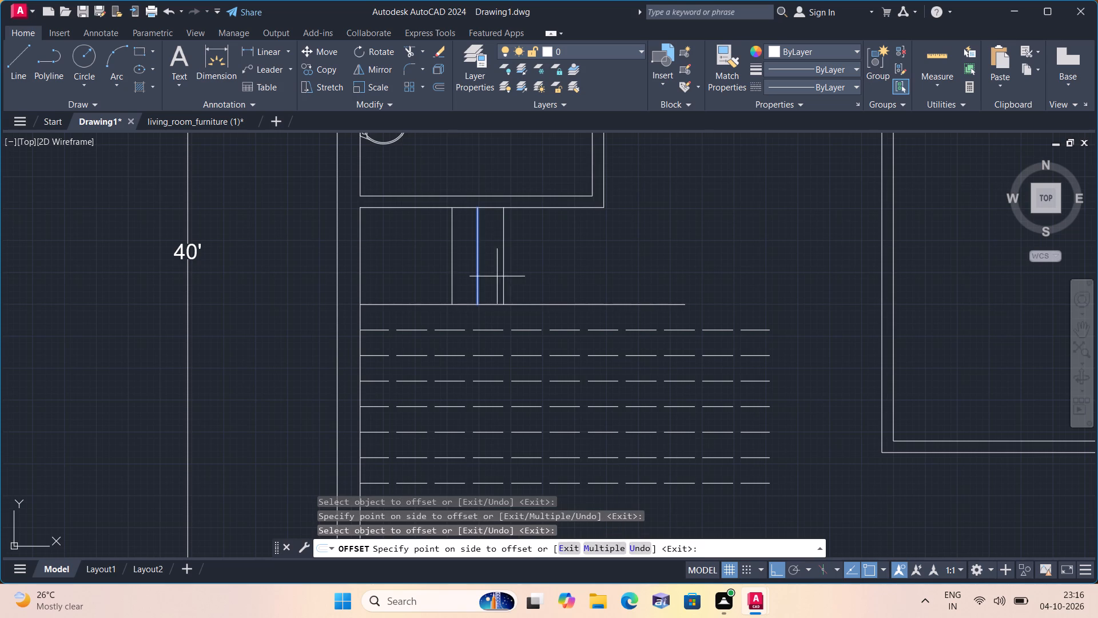
{"action": "left_click", "coordinate": [519, 278]}
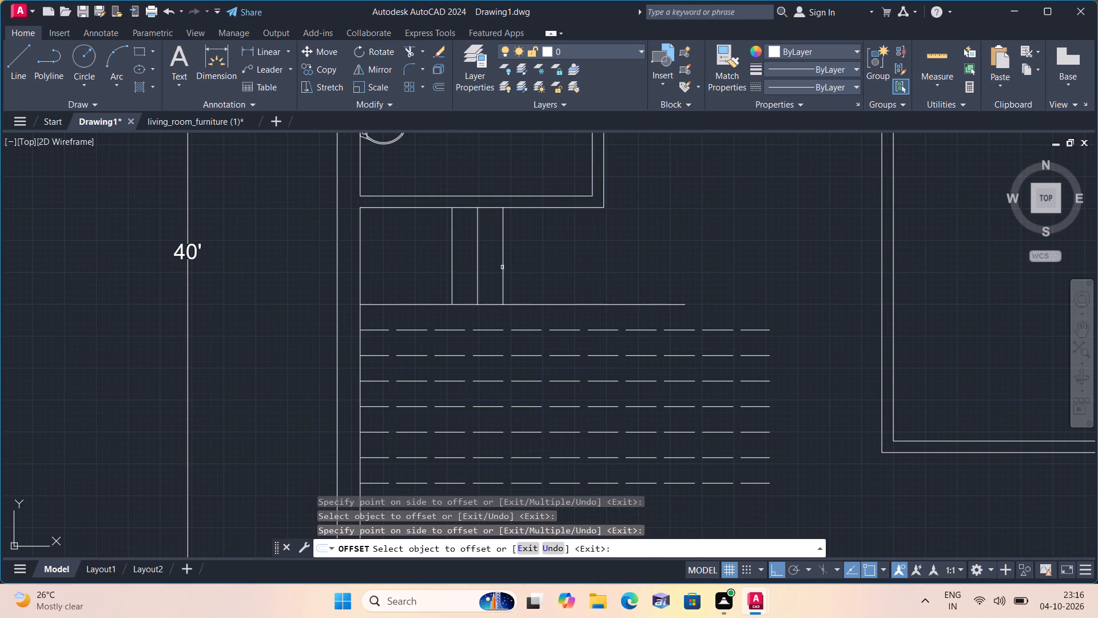
{"action": "left_click", "coordinate": [502, 267]}
{"action": "left_click", "coordinate": [539, 274]}
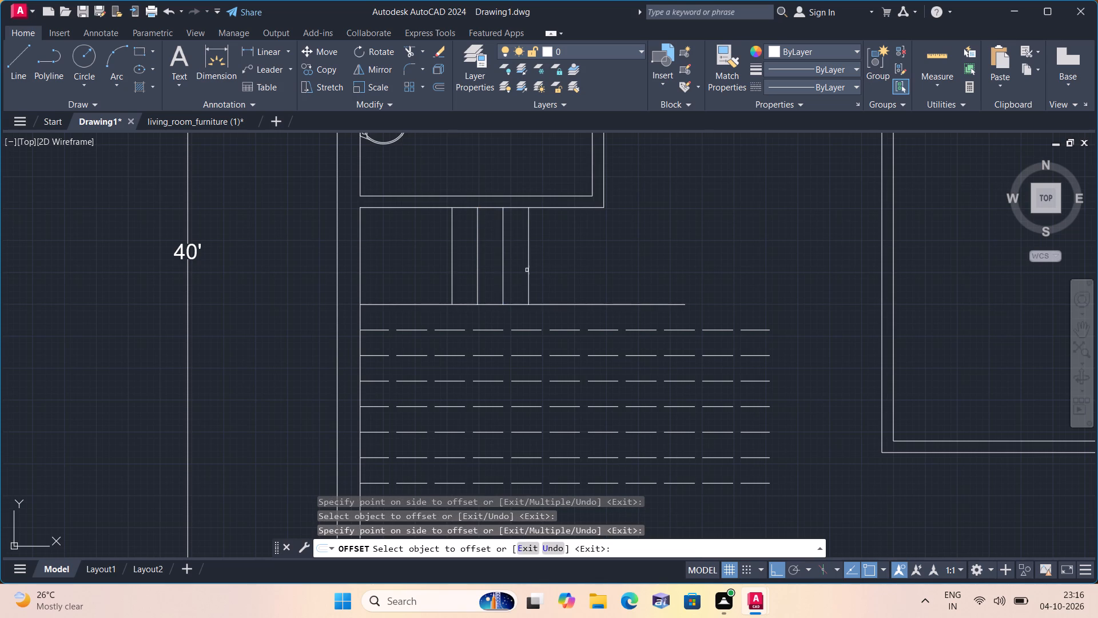
{"action": "left_click", "coordinate": [527, 270]}
{"action": "left_click", "coordinate": [563, 271]}
{"action": "key", "text": "Escape"}
Extend the first solid vertical stair line down to the top dashed horizontal line.
{"action": "type", "text": "extend"}
{"action": "key", "text": "space"}
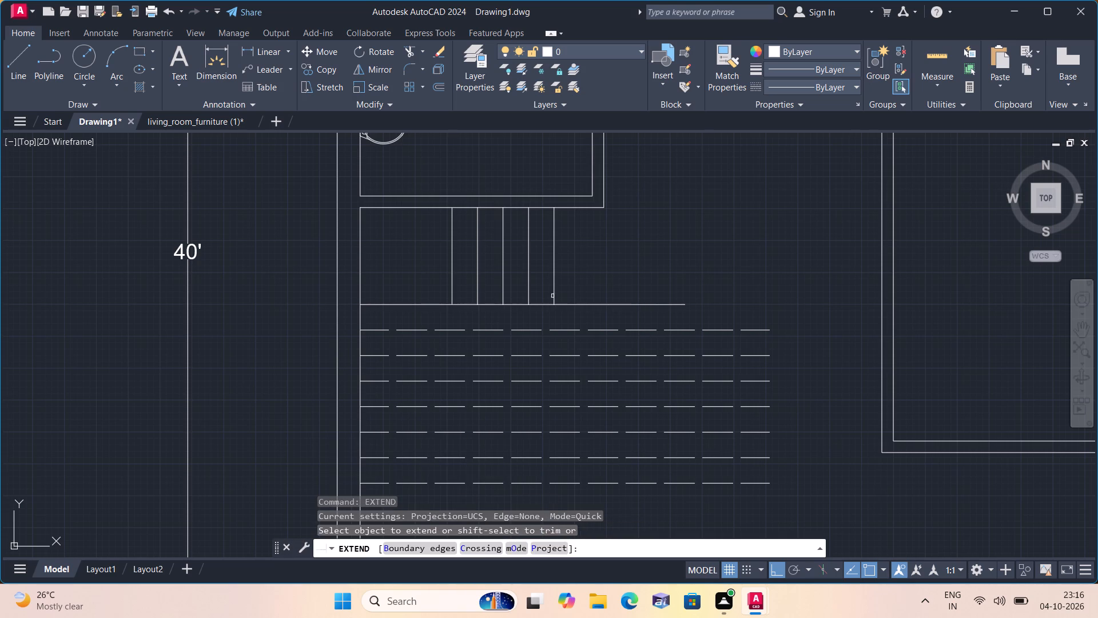
{"action": "left_click", "coordinate": [453, 301]}
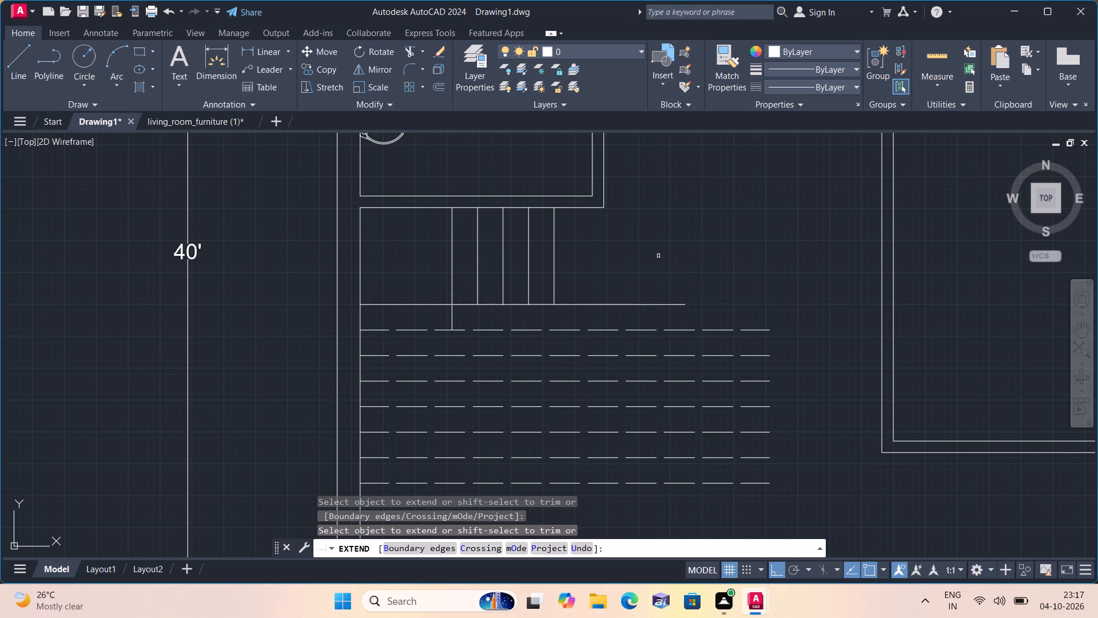
{"action": "key", "text": "Escape"}
Trim off the part of the solid horizontal line that runs past the last vertical stair line.
{"action": "type", "text": "trim"}
{"action": "key", "text": "space"}
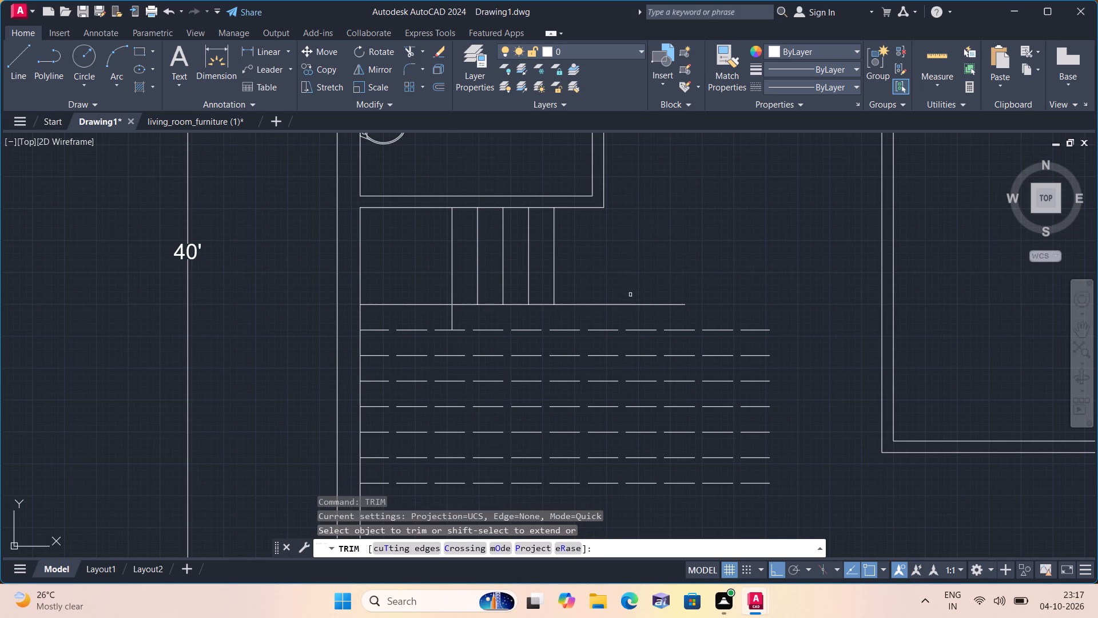
{"action": "left_click", "coordinate": [628, 304]}
{"action": "key", "text": "space"}
With ACAD_ISO02W100 as current linetype, draw a vertical dashed line from the extended stair line's lower end to the hall's bottom wall.
{"action": "scroll", "coordinate": [643, 272], "scroll_direction": "down", "scroll_amount": 1}
{"action": "middle_click_drag", "start_coordinate": [642, 272], "coordinate": [643, 236]}
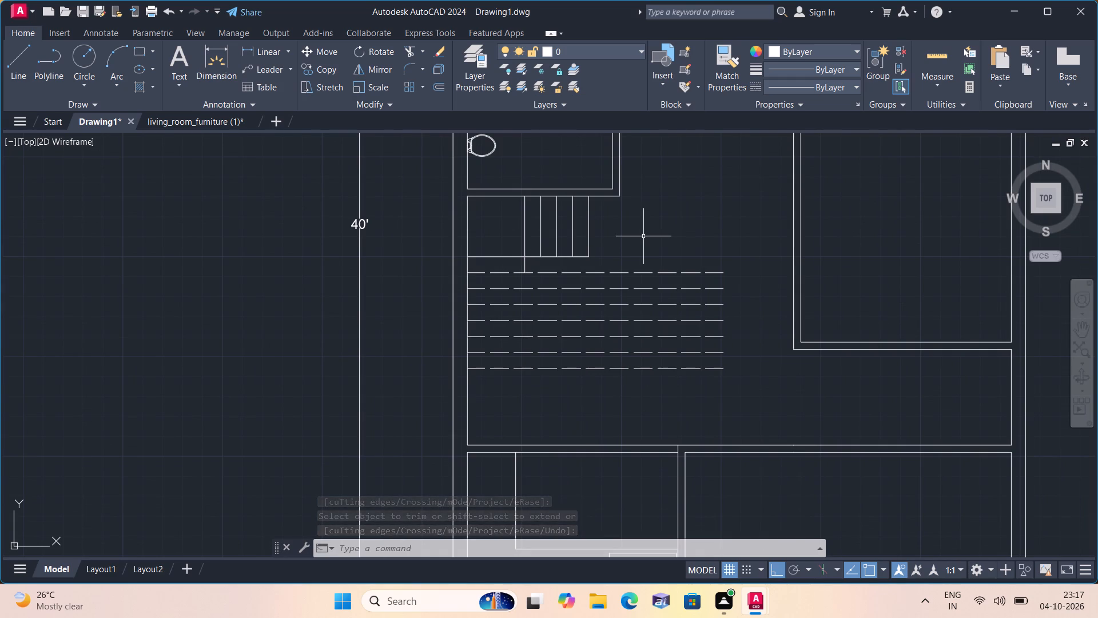
{"action": "left_click", "coordinate": [794, 85]}
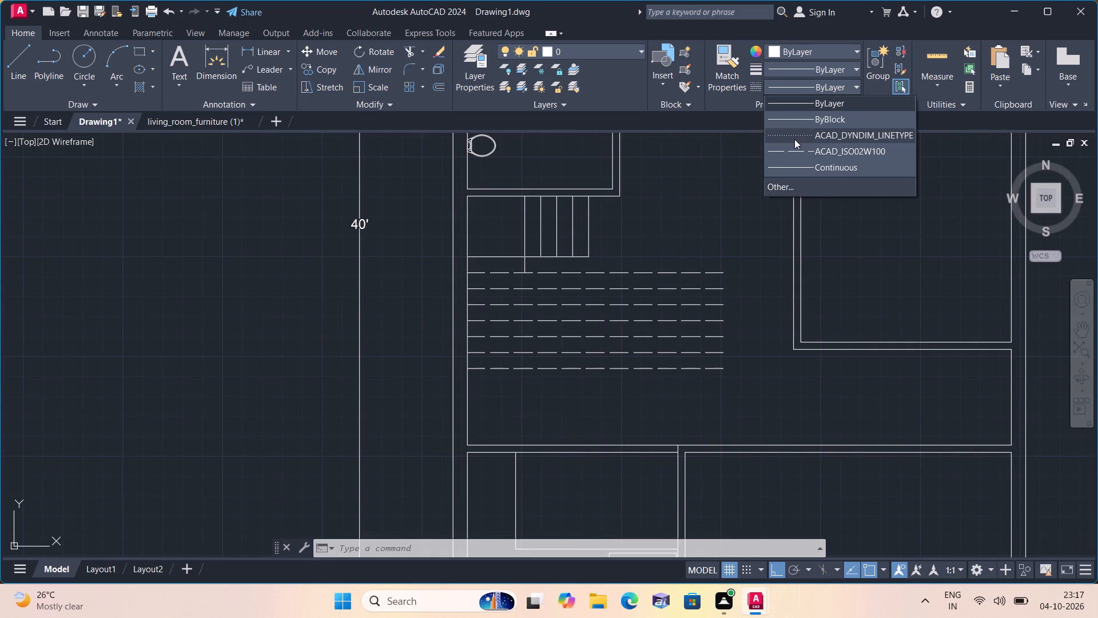
{"action": "left_click", "coordinate": [794, 148]}
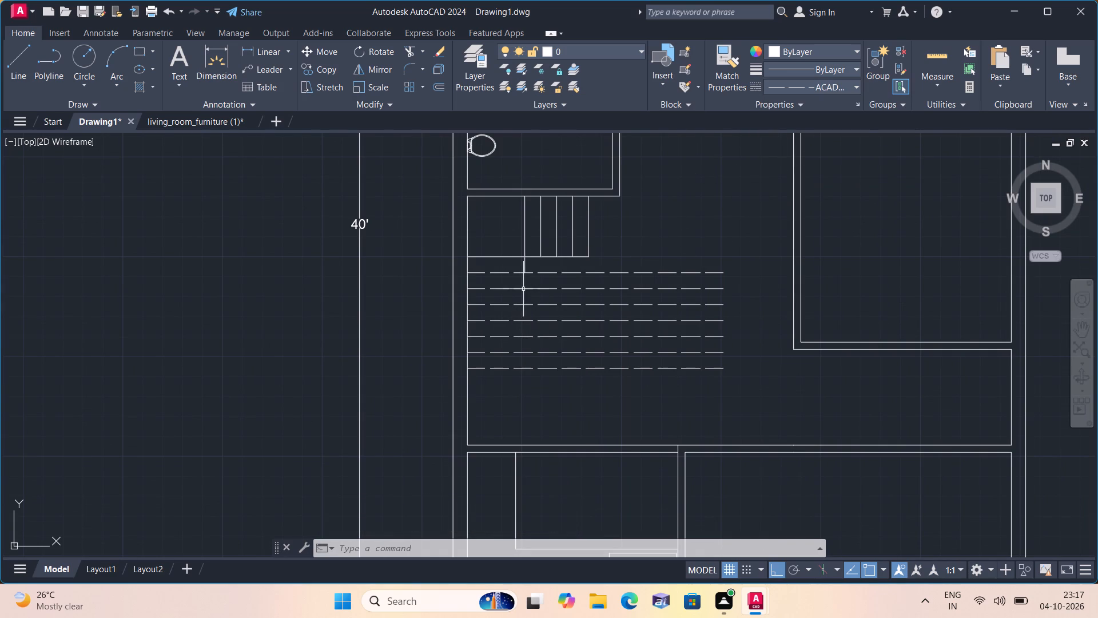
{"action": "scroll", "coordinate": [524, 276], "scroll_direction": "up", "scroll_amount": 1}
{"action": "type", "text": "l"}
{"action": "key", "text": "space"}
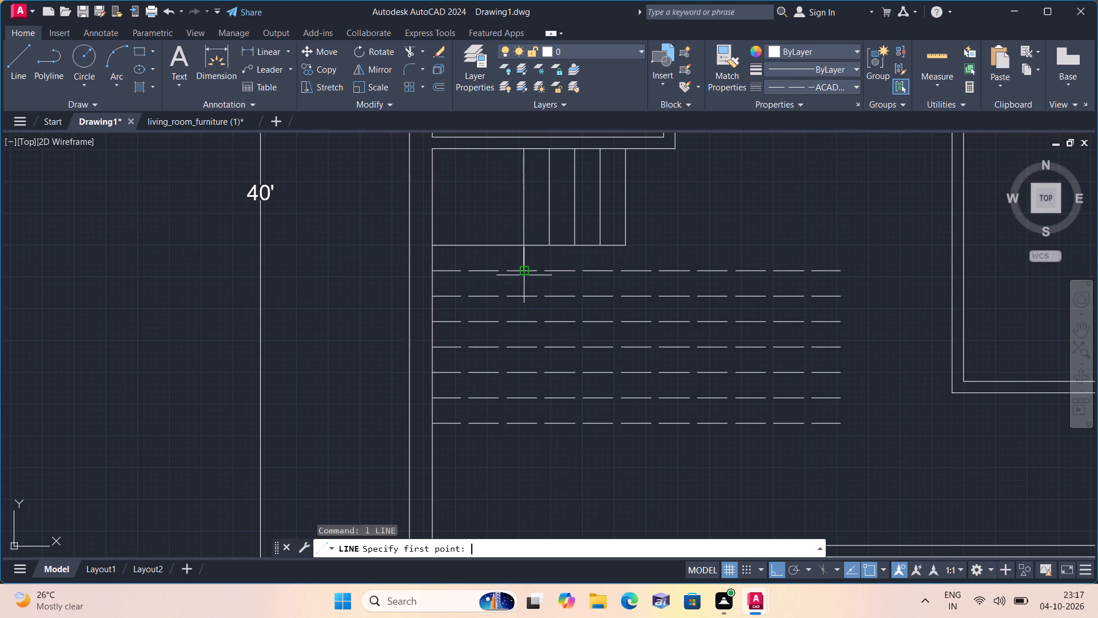
{"action": "left_click", "coordinate": [524, 271]}
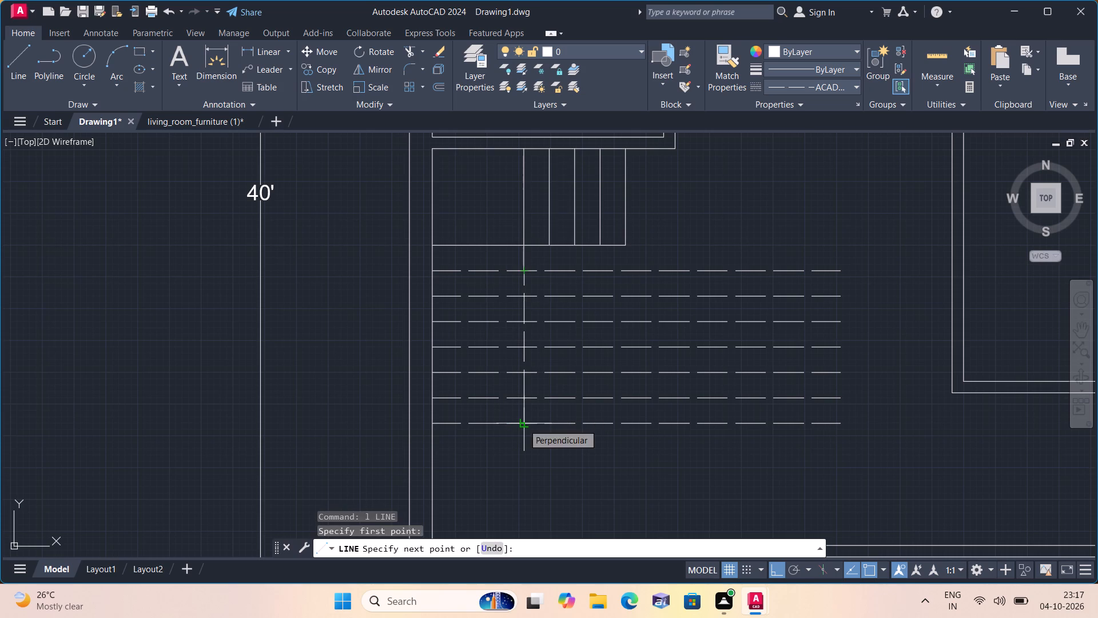
{"action": "middle_click_drag", "start_coordinate": [531, 460], "coordinate": [505, 326]}
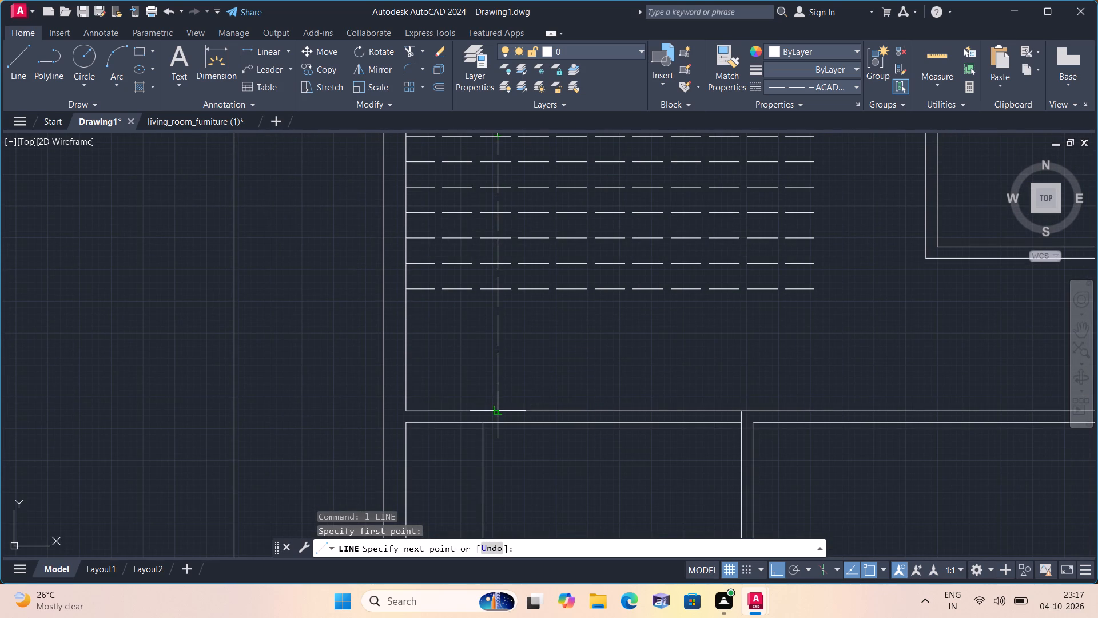
{"action": "left_click", "coordinate": [496, 414]}
{"action": "key", "text": "Escape"}
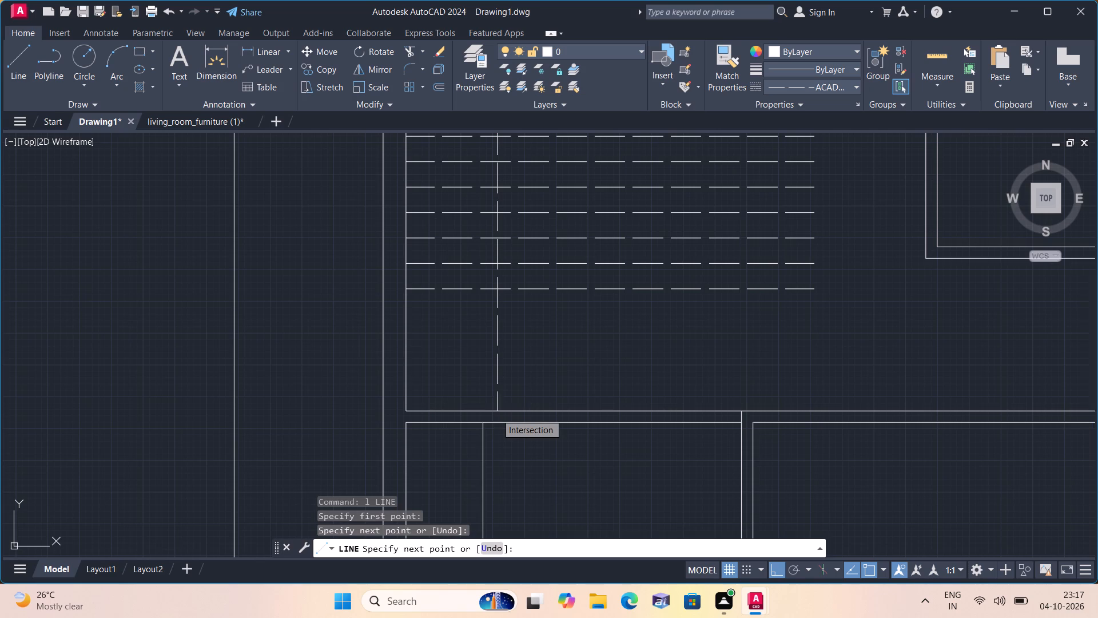
Trim all seven horizontal dashed lines where they run past the new vertical dashed line, using one fence.
{"action": "scroll", "coordinate": [521, 347], "scroll_direction": "down", "scroll_amount": 1}
{"action": "type", "text": "trim"}
{"action": "key", "text": "space"}
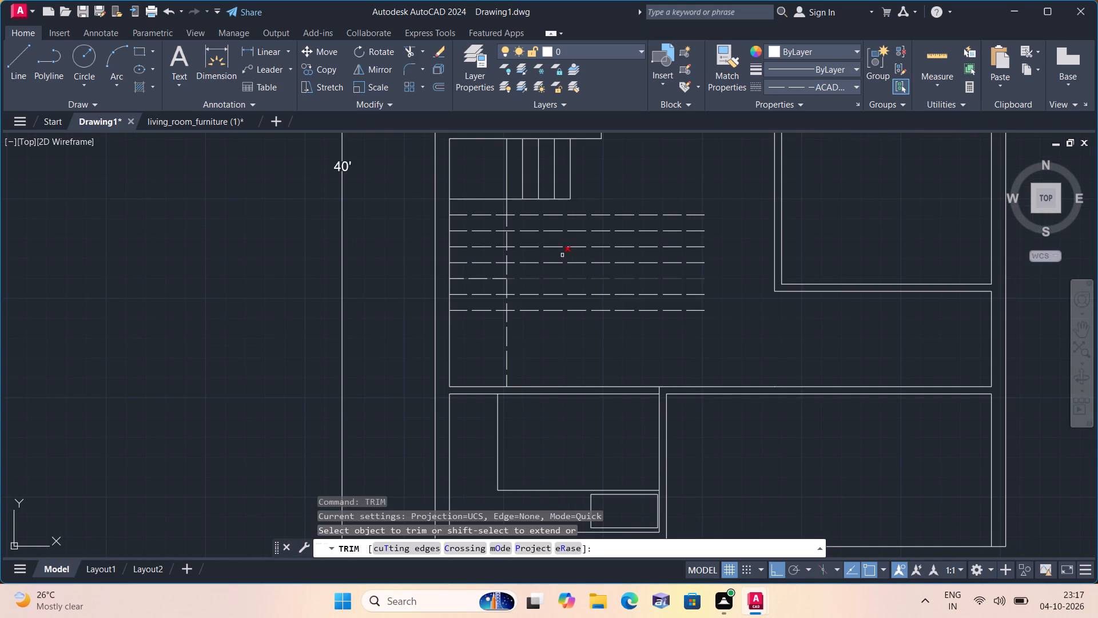
{"action": "left_click", "coordinate": [624, 179]}
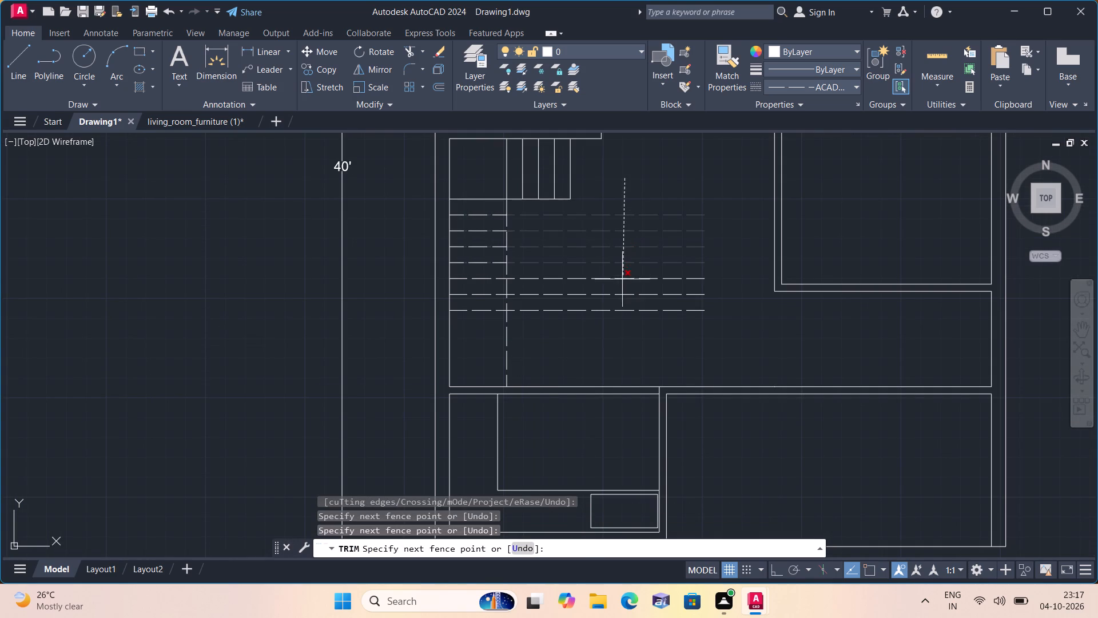
{"action": "left_click", "coordinate": [616, 323]}
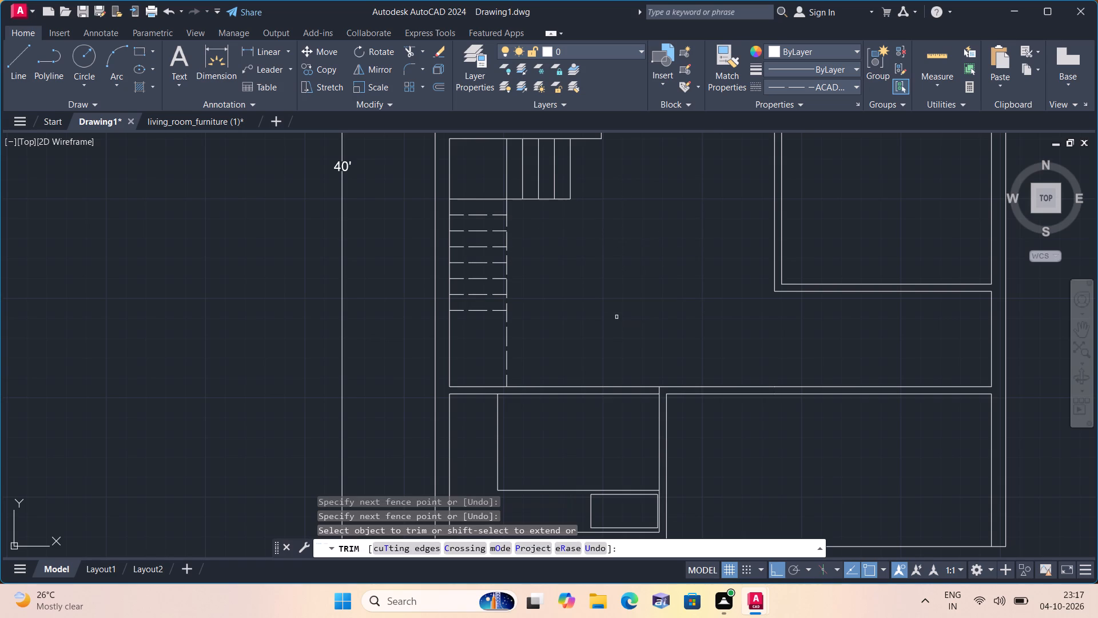
{"action": "key", "text": "Escape"}
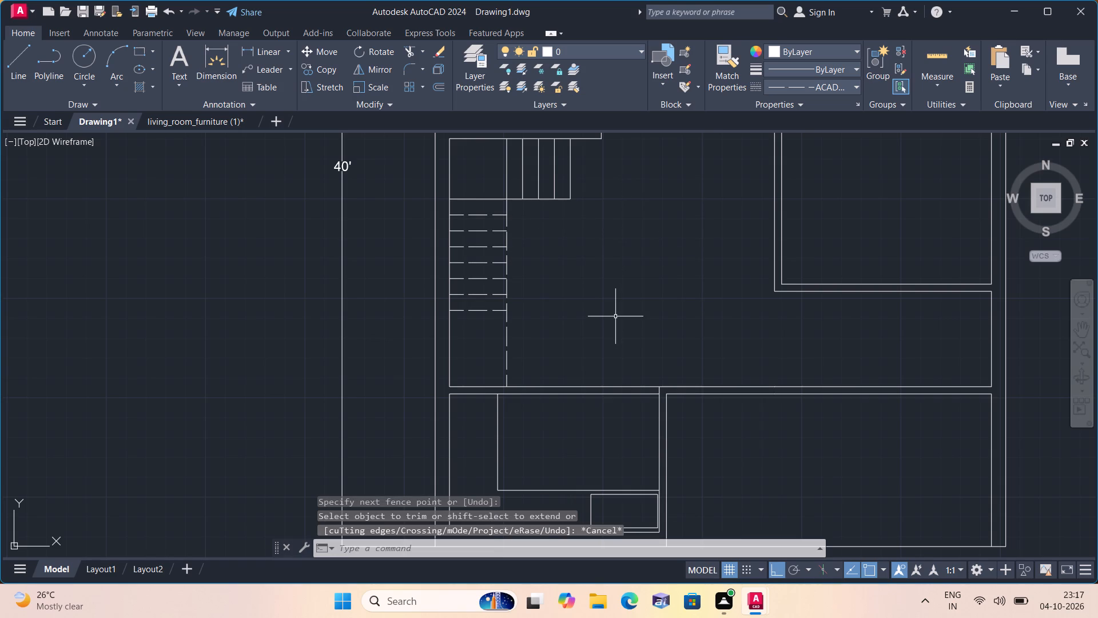
Offset the vertical dashed line rightward three times in succession at 10" spacing.
{"action": "middle_click_drag", "start_coordinate": [570, 312], "coordinate": [555, 272]}
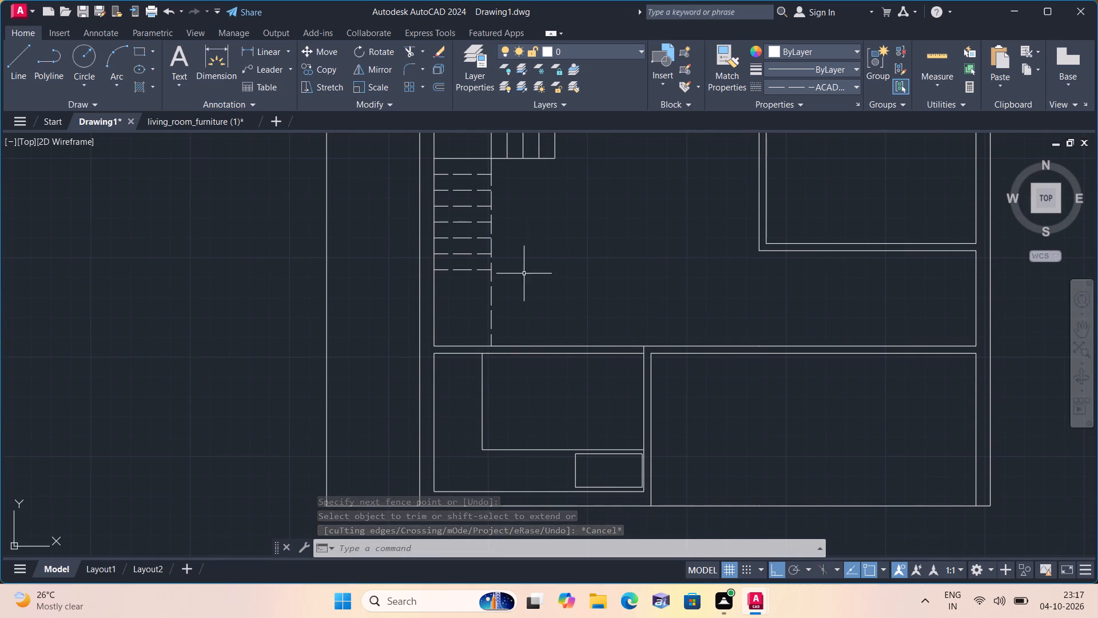
{"action": "key", "text": "o"}
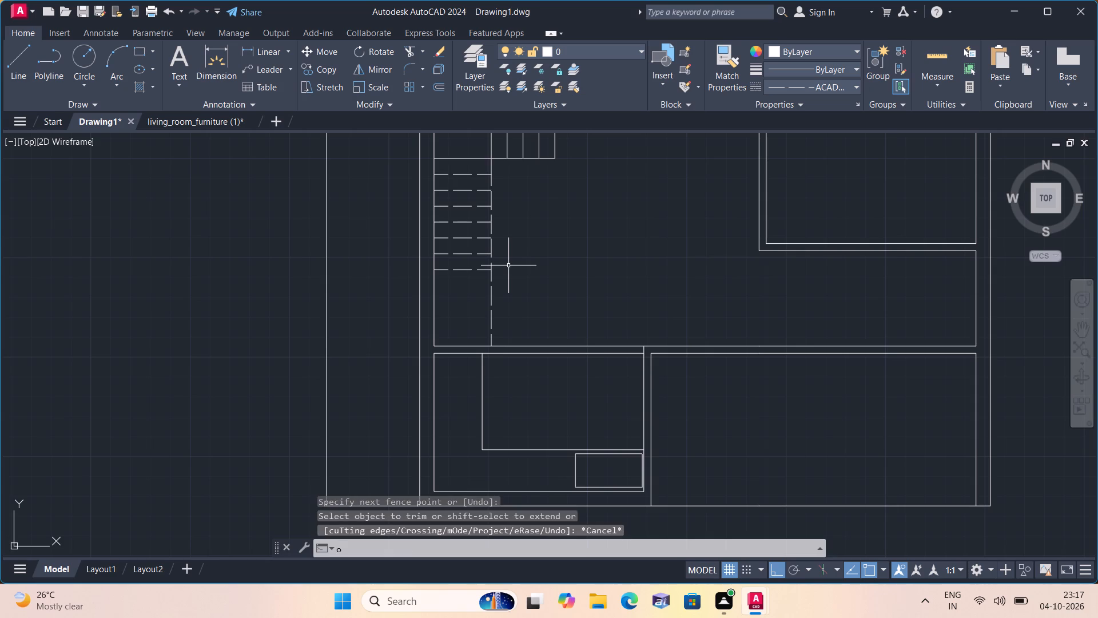
{"action": "type", "text": "ff"}
{"action": "key", "text": "space"}
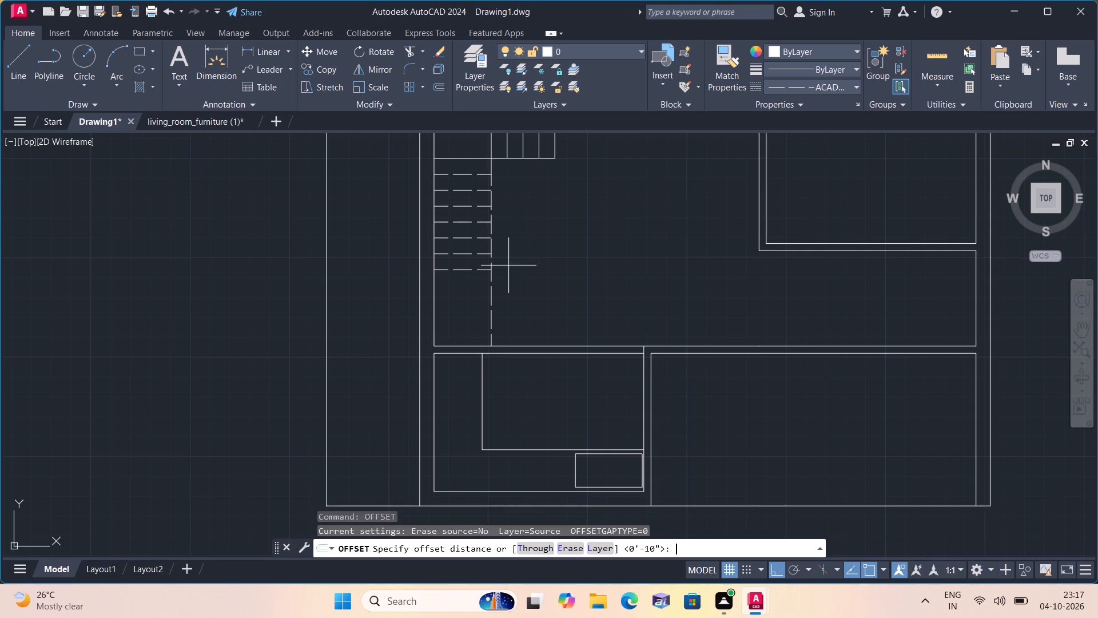
{"action": "key", "text": "space"}
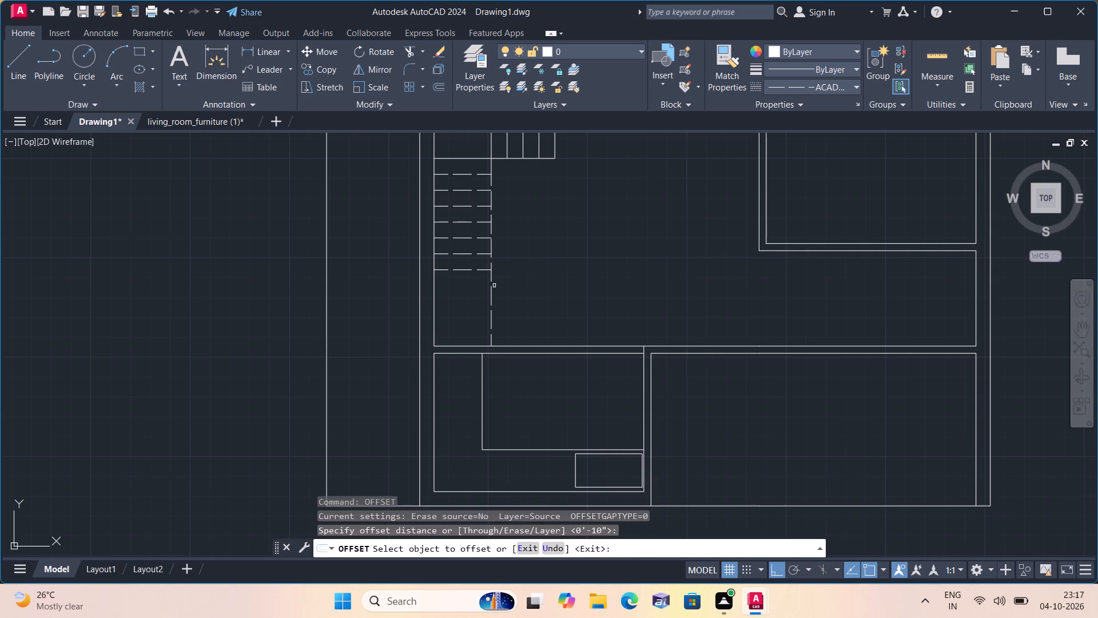
{"action": "left_click", "coordinate": [493, 288]}
{"action": "left_click", "coordinate": [517, 289]}
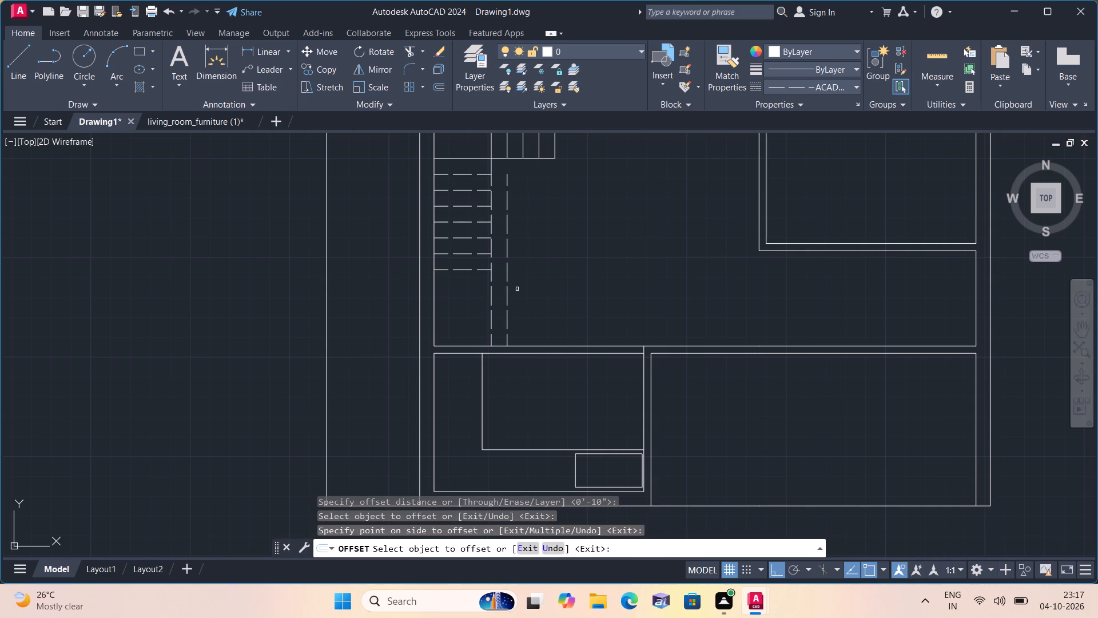
{"action": "left_click", "coordinate": [509, 288]}
{"action": "left_click", "coordinate": [543, 288]}
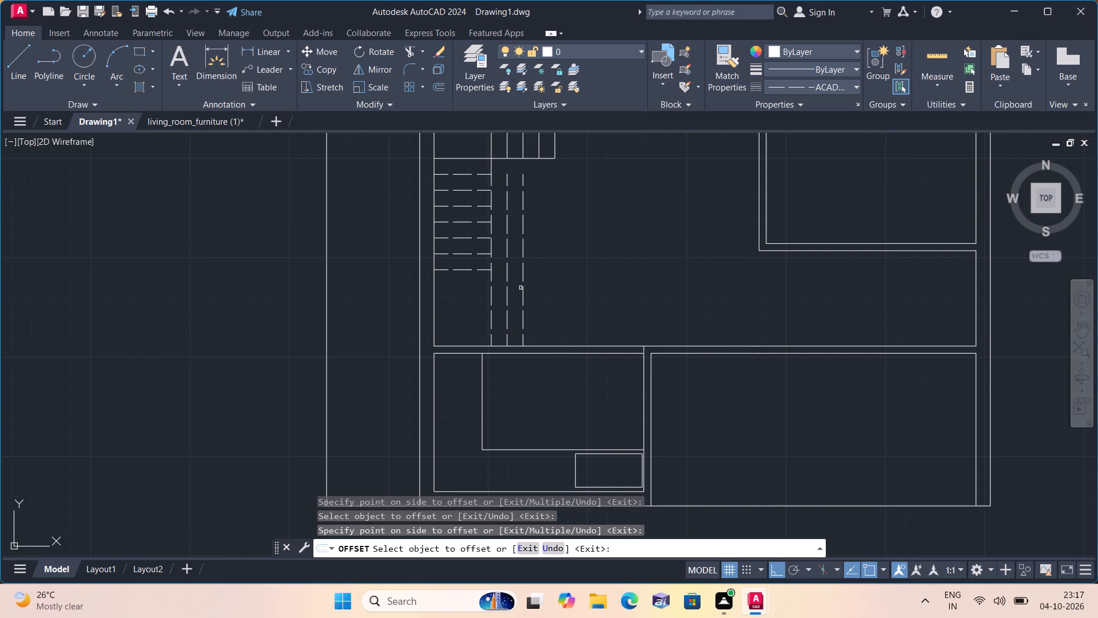
{"action": "left_click", "coordinate": [523, 290]}
{"action": "left_click", "coordinate": [563, 289]}
{"action": "key", "text": "space"}
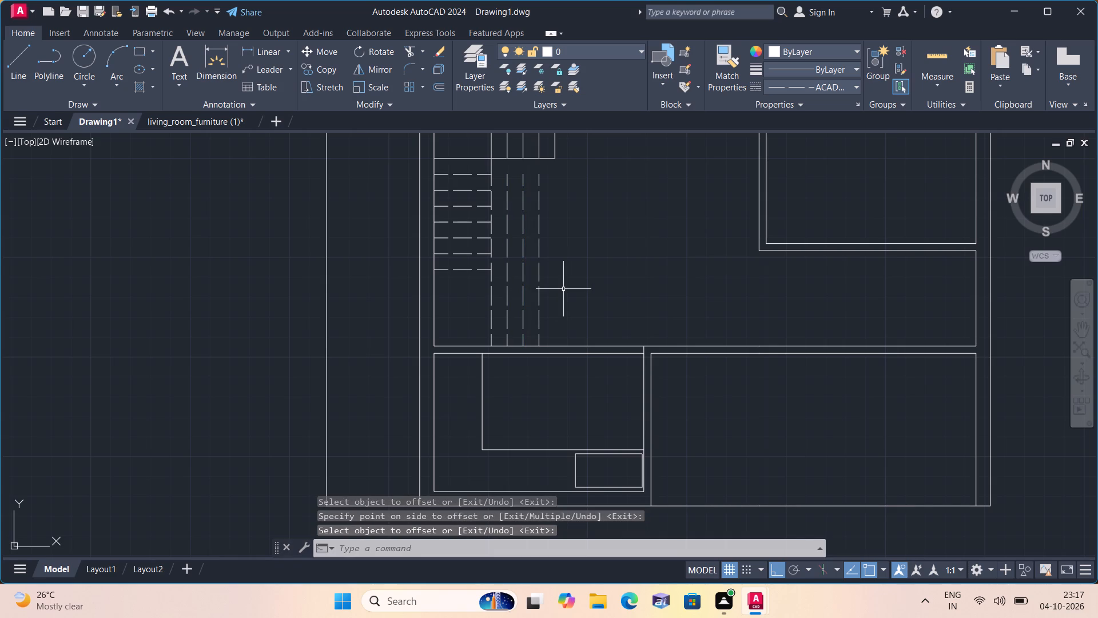
Extend the lowest horizontal dashed line across the vertical dashed lines to the outermost one.
{"action": "type", "text": "exte"}
{"action": "key", "text": "space"}
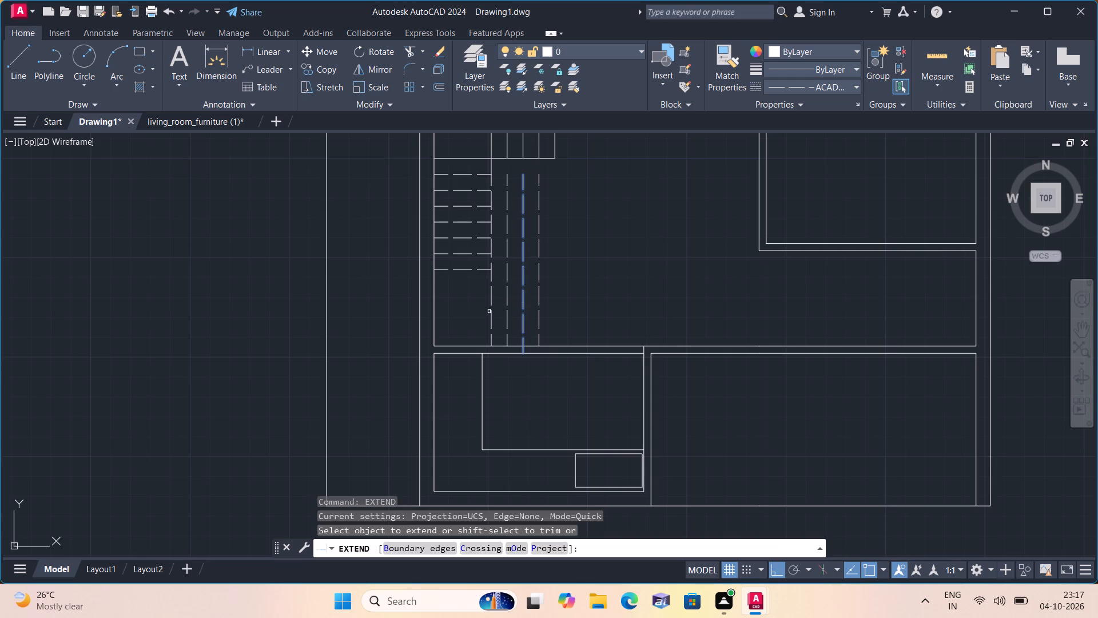
{"action": "left_click", "coordinate": [488, 268]}
{"action": "left_click", "coordinate": [496, 268]}
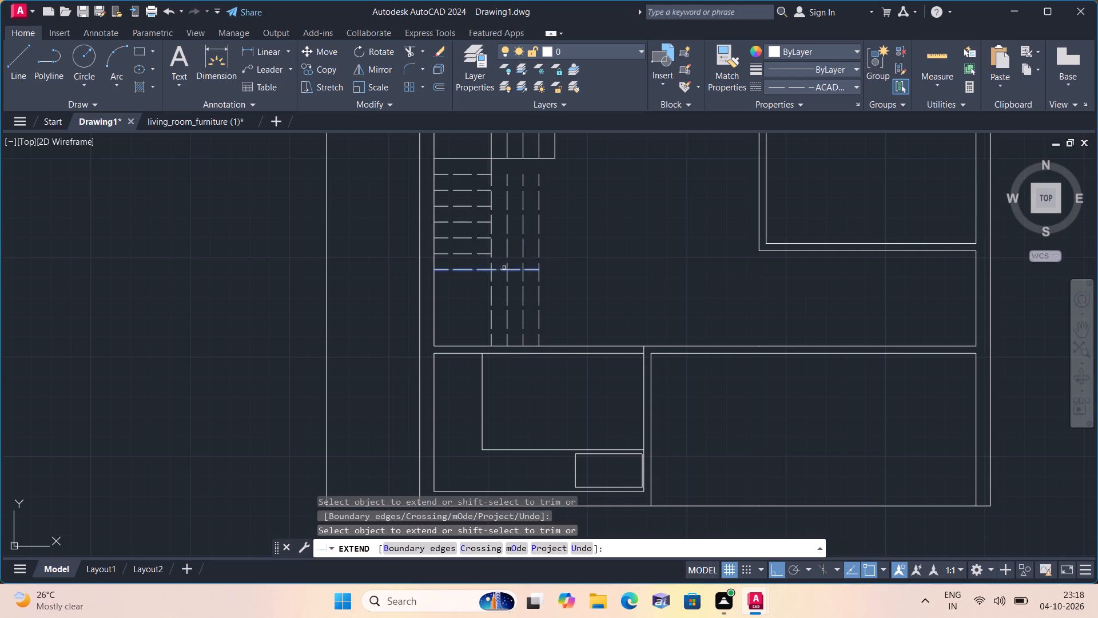
{"action": "left_click", "coordinate": [515, 270]}
{"action": "key", "text": "Escape"}
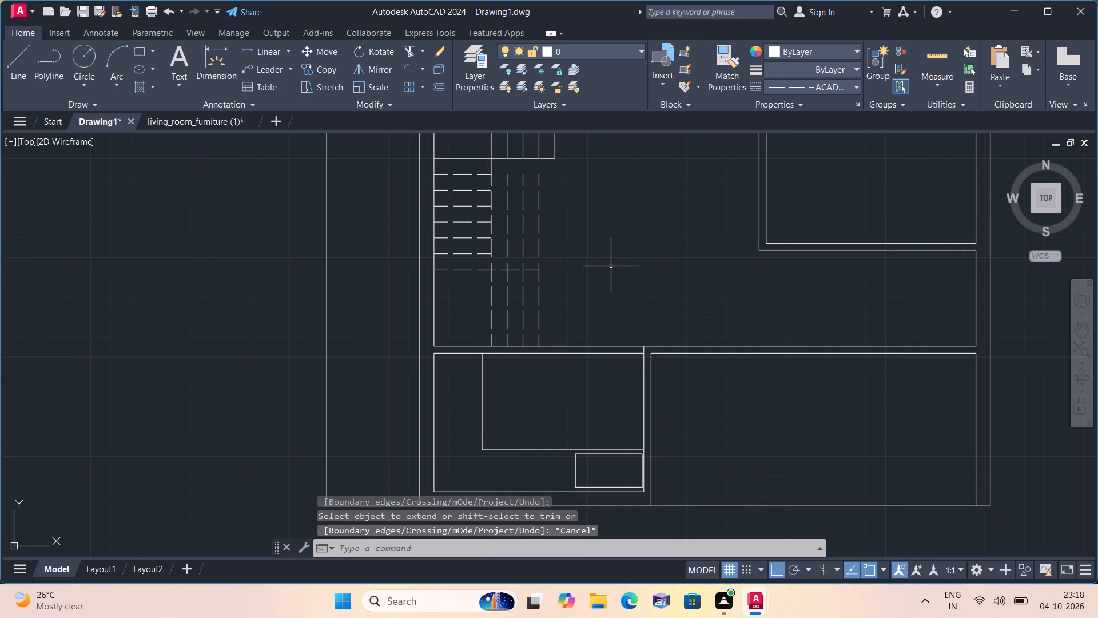
Trim the dashed vertical stair lines where they run above the lowest horizontal dashed line, using one fence.
{"action": "type", "text": "trim"}
{"action": "key", "text": "space"}
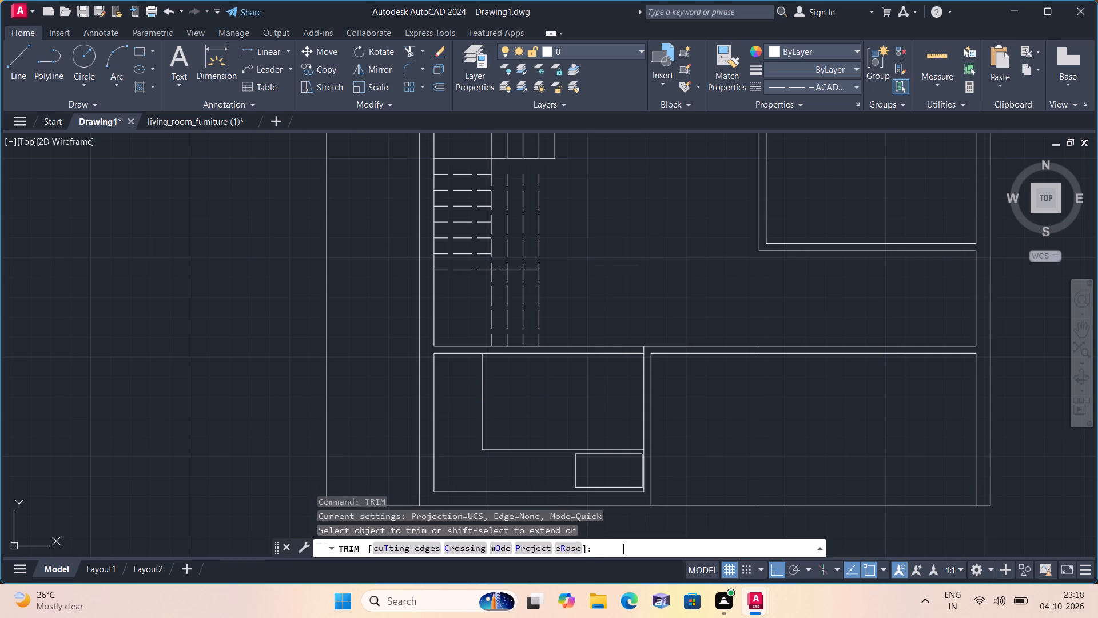
{"action": "left_click", "coordinate": [572, 253]}
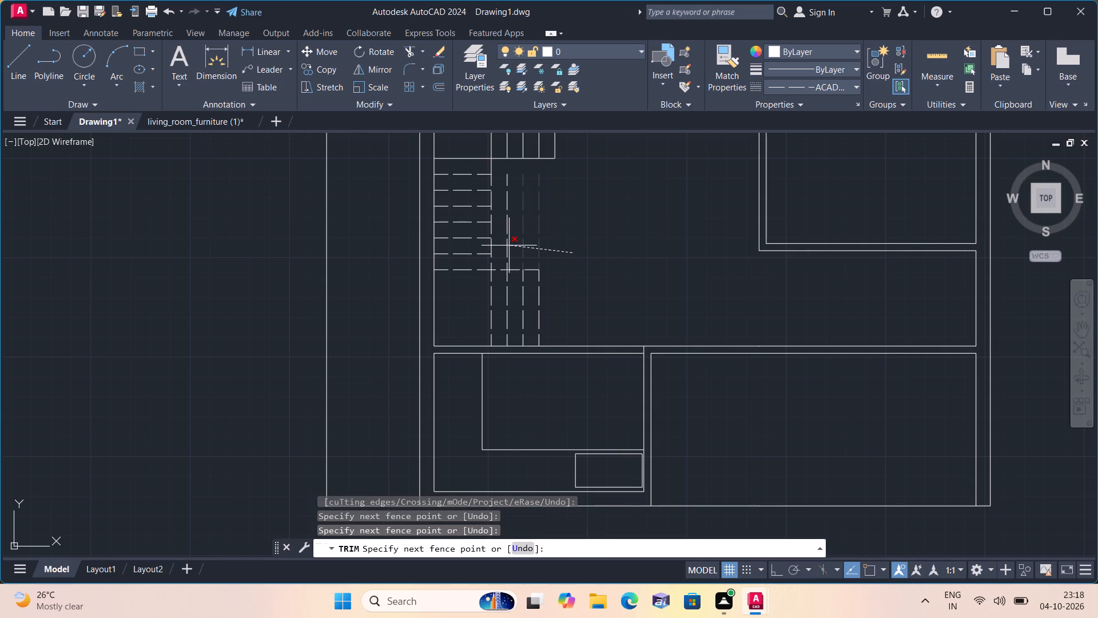
{"action": "left_click", "coordinate": [503, 240]}
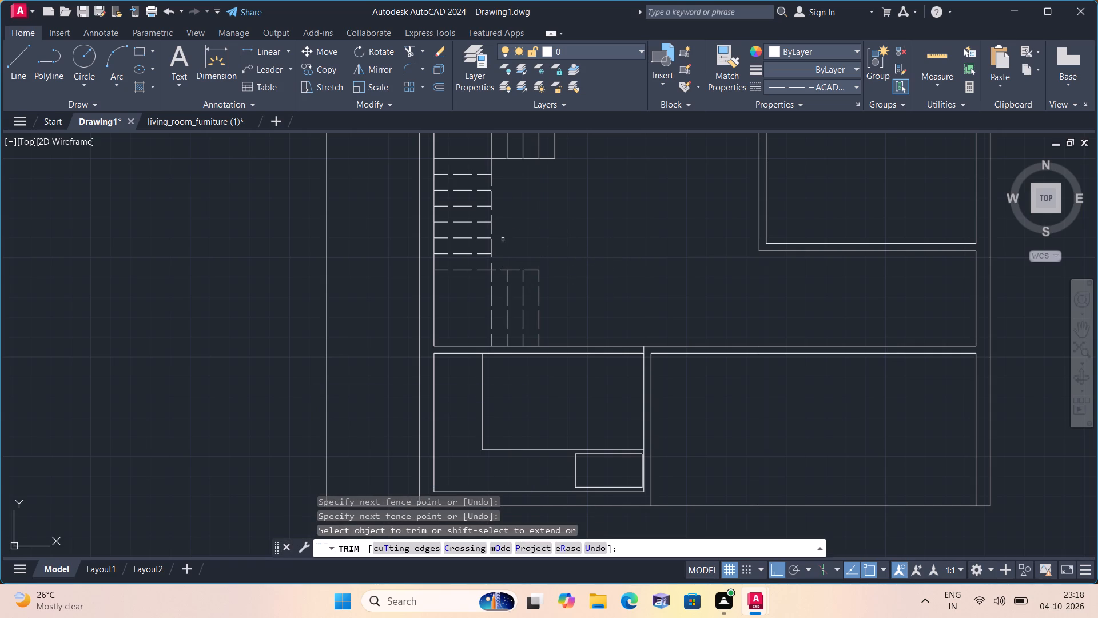
{"action": "key", "text": "Escape"}
Examine the floor plan from the bedrooms down to the staircase and the front outer wall.
{"action": "scroll", "coordinate": [503, 240], "scroll_direction": "down", "scroll_amount": 2}
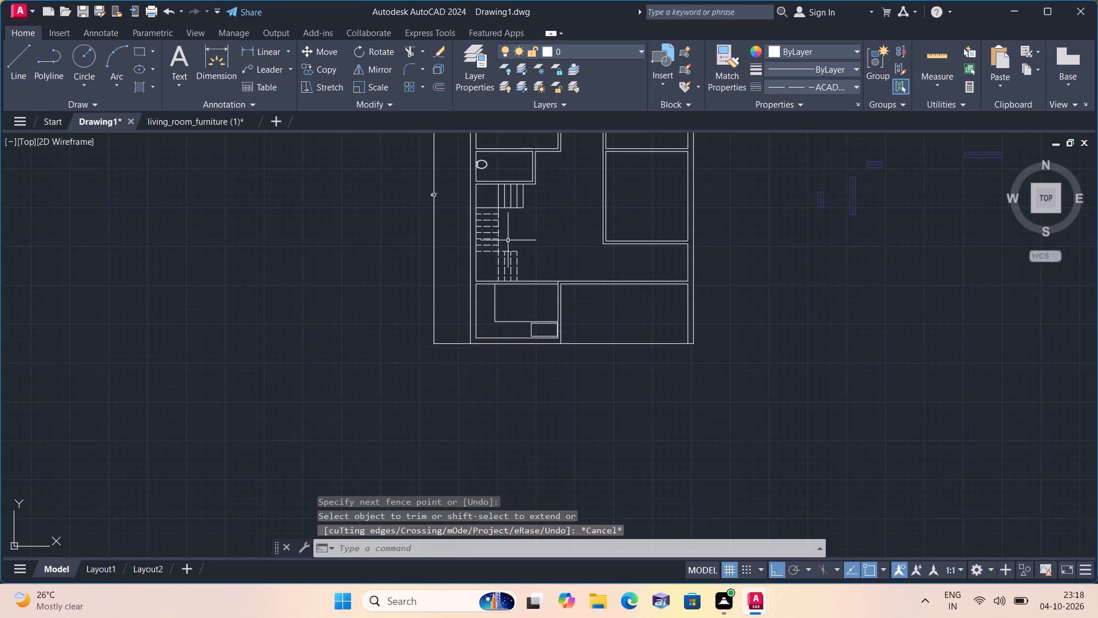
{"action": "scroll", "coordinate": [519, 241], "scroll_direction": "down", "scroll_amount": 1}
{"action": "middle_click_drag", "start_coordinate": [520, 241], "coordinate": [531, 318]}
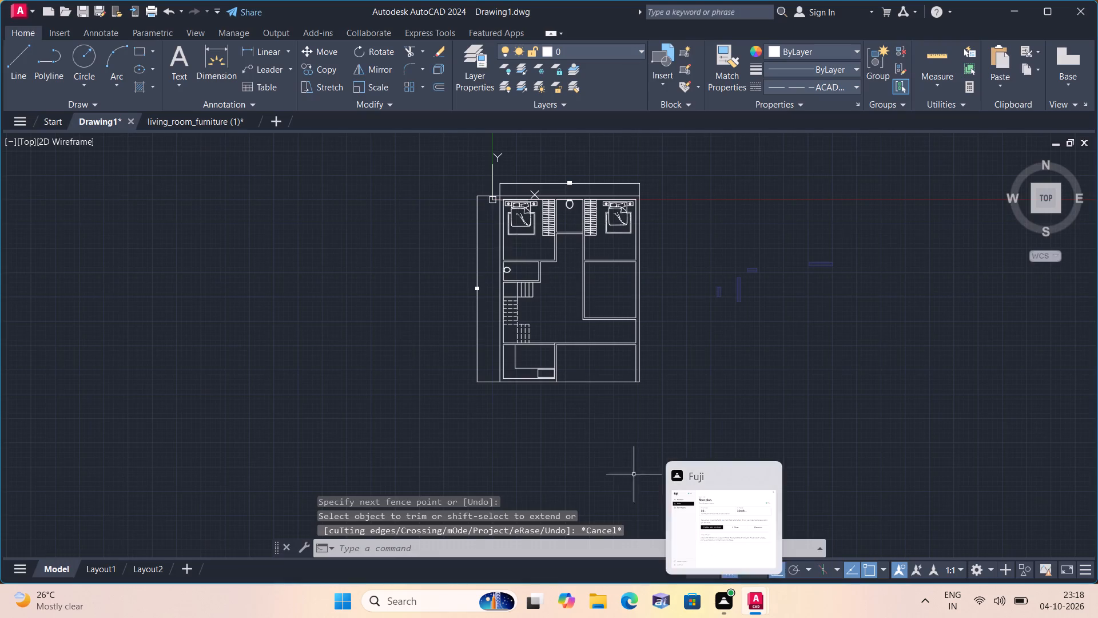
{"action": "scroll", "coordinate": [590, 318], "scroll_direction": "up", "scroll_amount": 2}
{"action": "scroll", "coordinate": [590, 318], "scroll_direction": "down", "scroll_amount": 2}
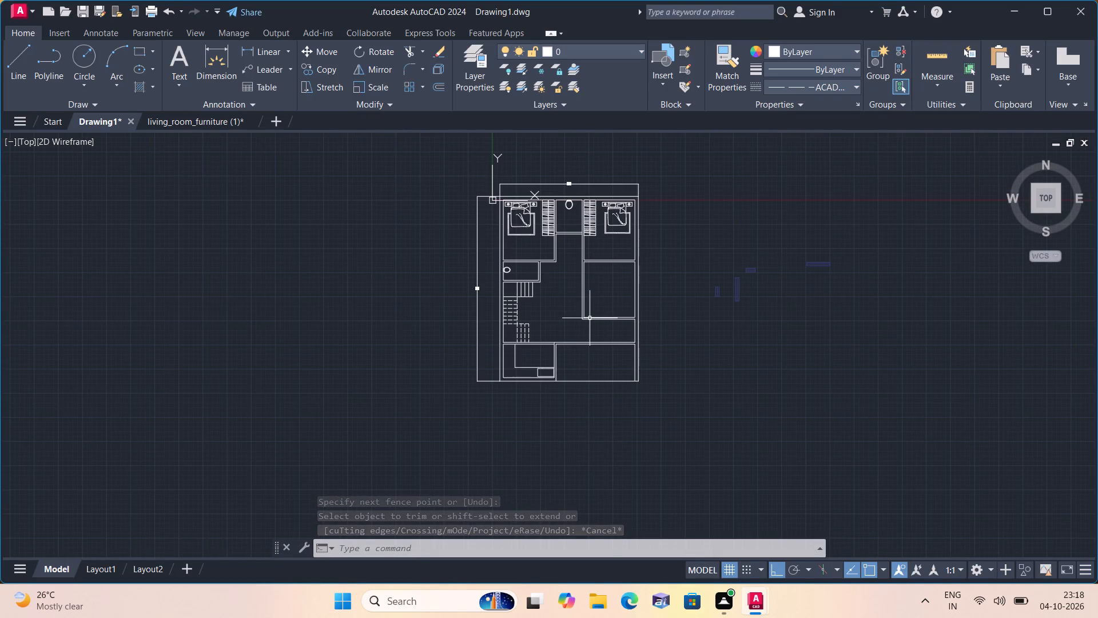
{"action": "scroll", "coordinate": [592, 365], "scroll_direction": "up", "scroll_amount": 2}
{"action": "middle_click_drag", "start_coordinate": [554, 314], "coordinate": [591, 482]}
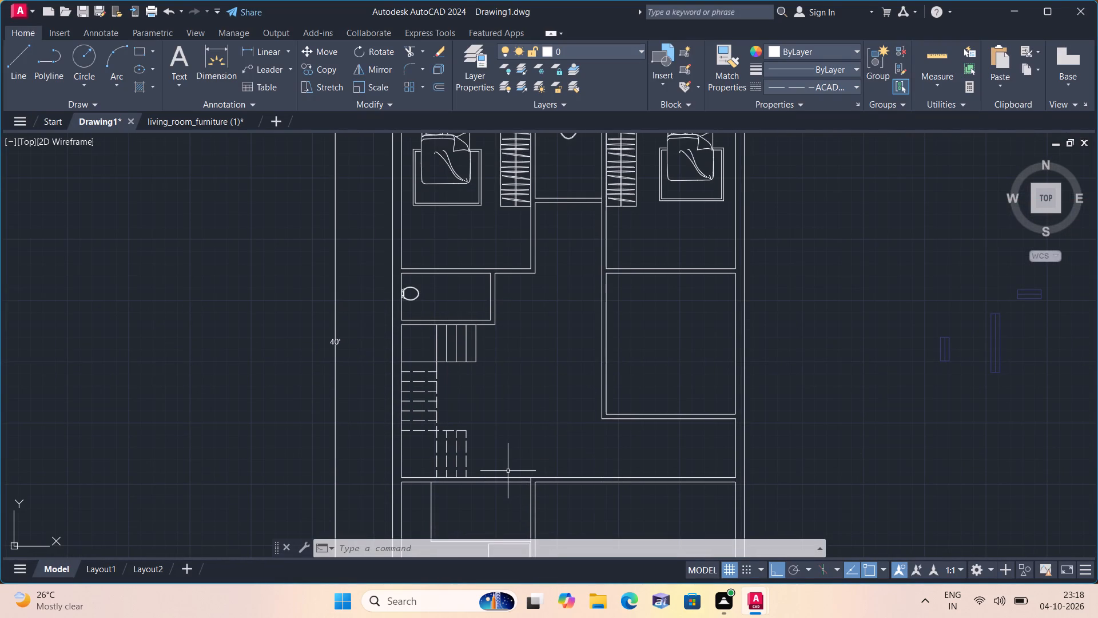
{"action": "middle_click_drag", "start_coordinate": [506, 474], "coordinate": [480, 417]}
{"action": "scroll", "coordinate": [409, 393], "scroll_direction": "up", "scroll_amount": 2}
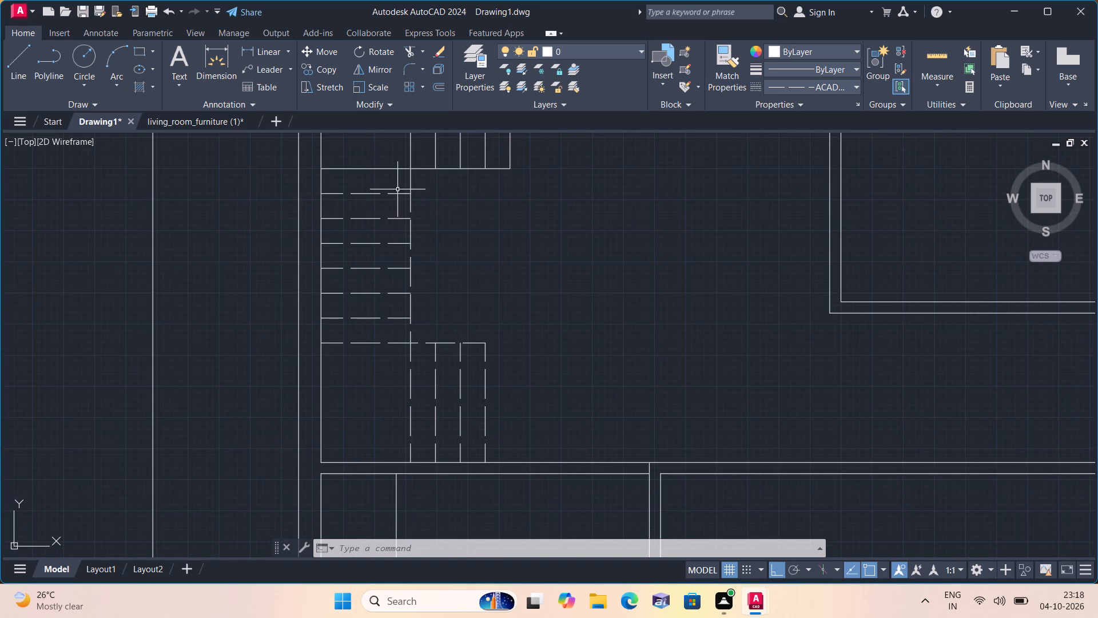
{"action": "scroll", "coordinate": [599, 302], "scroll_direction": "down", "scroll_amount": 3}
{"action": "middle_click_drag", "start_coordinate": [632, 274], "coordinate": [631, 413]}
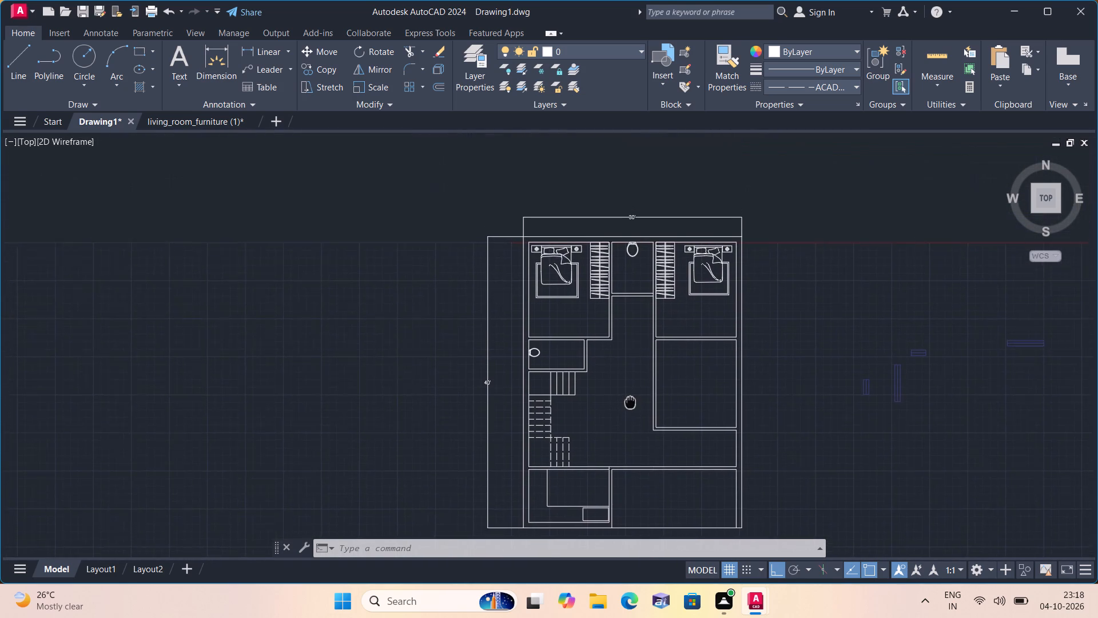
{"action": "middle_click_drag", "start_coordinate": [631, 413], "coordinate": [633, 426]}
{"action": "scroll", "coordinate": [743, 393], "scroll_direction": "up", "scroll_amount": 1}
{"action": "middle_click_drag", "start_coordinate": [742, 393], "coordinate": [697, 343]}
{"action": "scroll", "coordinate": [514, 241], "scroll_direction": "up", "scroll_amount": 2}
{"action": "scroll", "coordinate": [514, 241], "scroll_direction": "down", "scroll_amount": 1}
{"action": "middle_click_drag", "start_coordinate": [514, 241], "coordinate": [520, 373]}
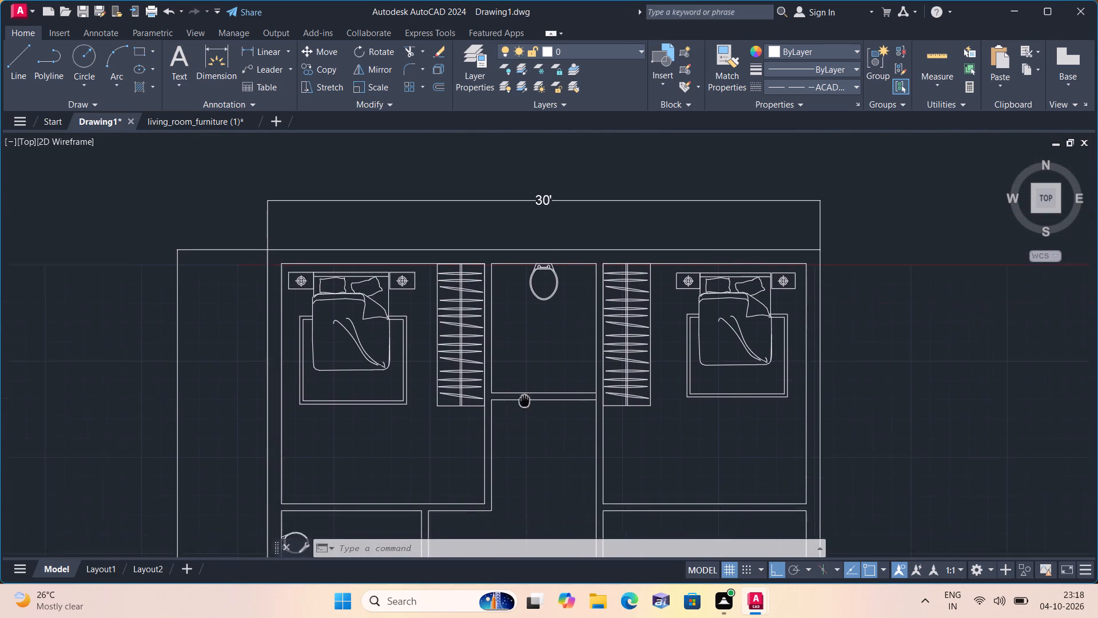
{"action": "middle_click_drag", "start_coordinate": [520, 373], "coordinate": [514, 285]}
{"action": "scroll", "coordinate": [511, 454], "scroll_direction": "down", "scroll_amount": 1}
{"action": "middle_click_drag", "start_coordinate": [507, 453], "coordinate": [483, 249]}
{"action": "scroll", "coordinate": [478, 348], "scroll_direction": "down", "scroll_amount": 1}
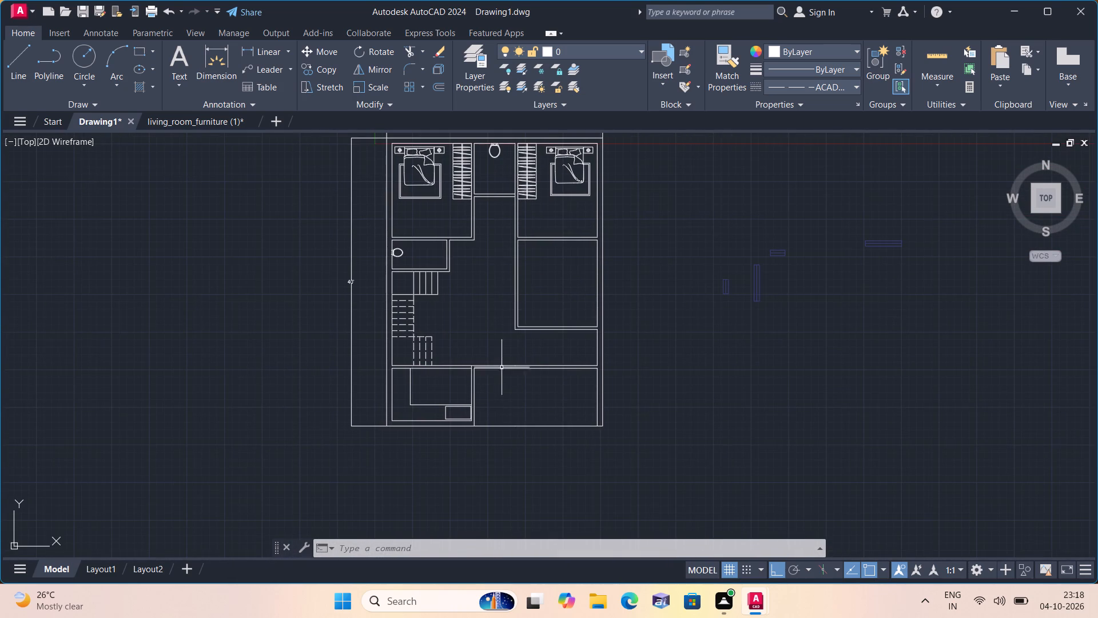
{"action": "middle_click_drag", "start_coordinate": [502, 437], "coordinate": [488, 346]}
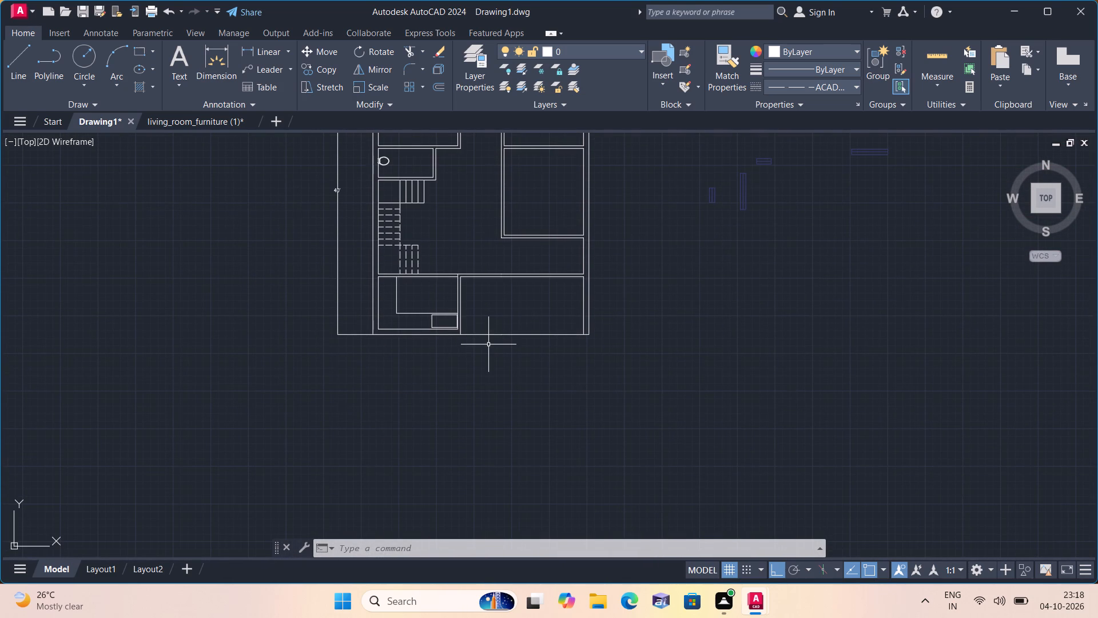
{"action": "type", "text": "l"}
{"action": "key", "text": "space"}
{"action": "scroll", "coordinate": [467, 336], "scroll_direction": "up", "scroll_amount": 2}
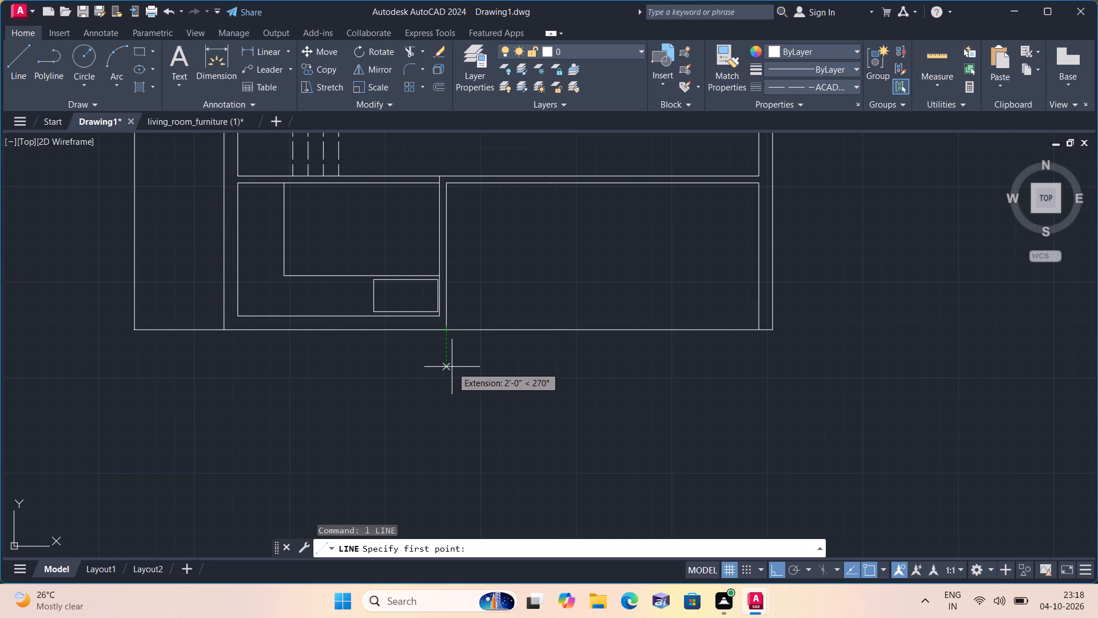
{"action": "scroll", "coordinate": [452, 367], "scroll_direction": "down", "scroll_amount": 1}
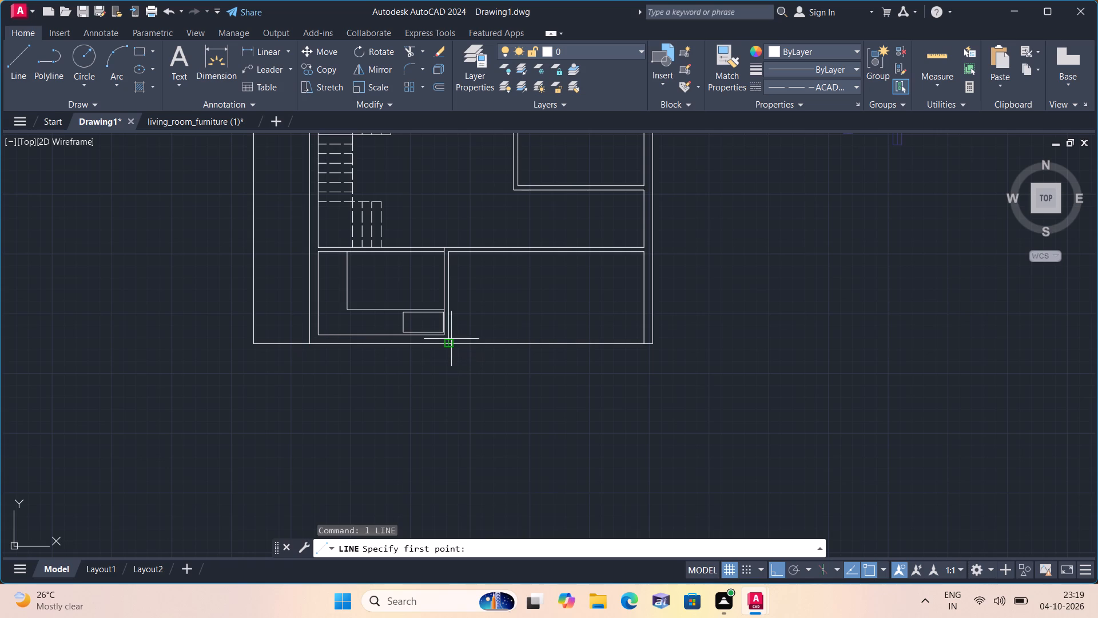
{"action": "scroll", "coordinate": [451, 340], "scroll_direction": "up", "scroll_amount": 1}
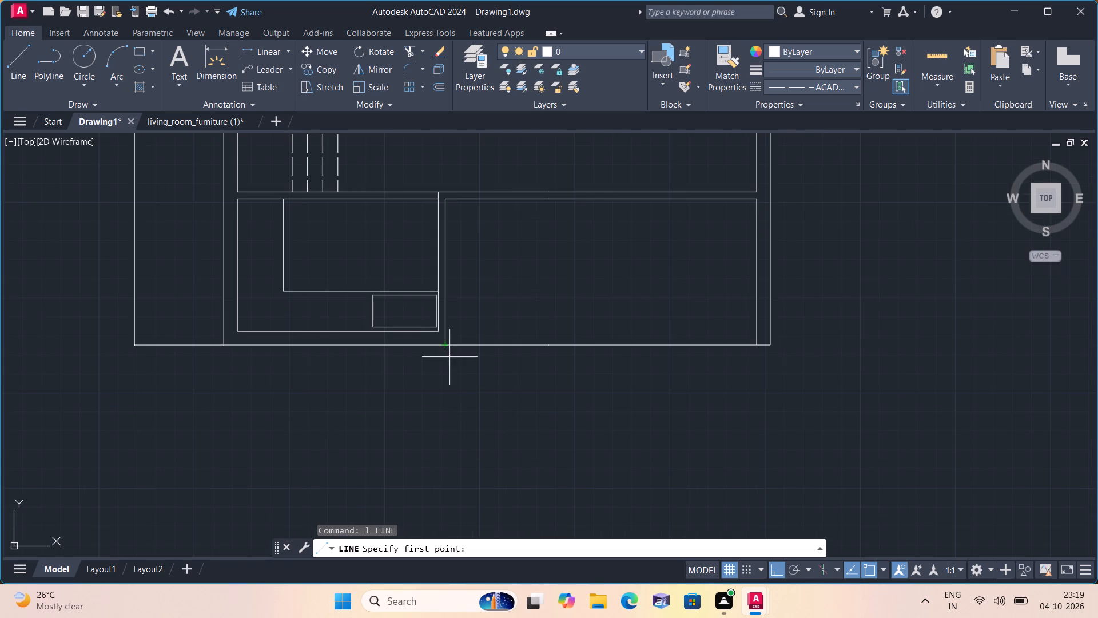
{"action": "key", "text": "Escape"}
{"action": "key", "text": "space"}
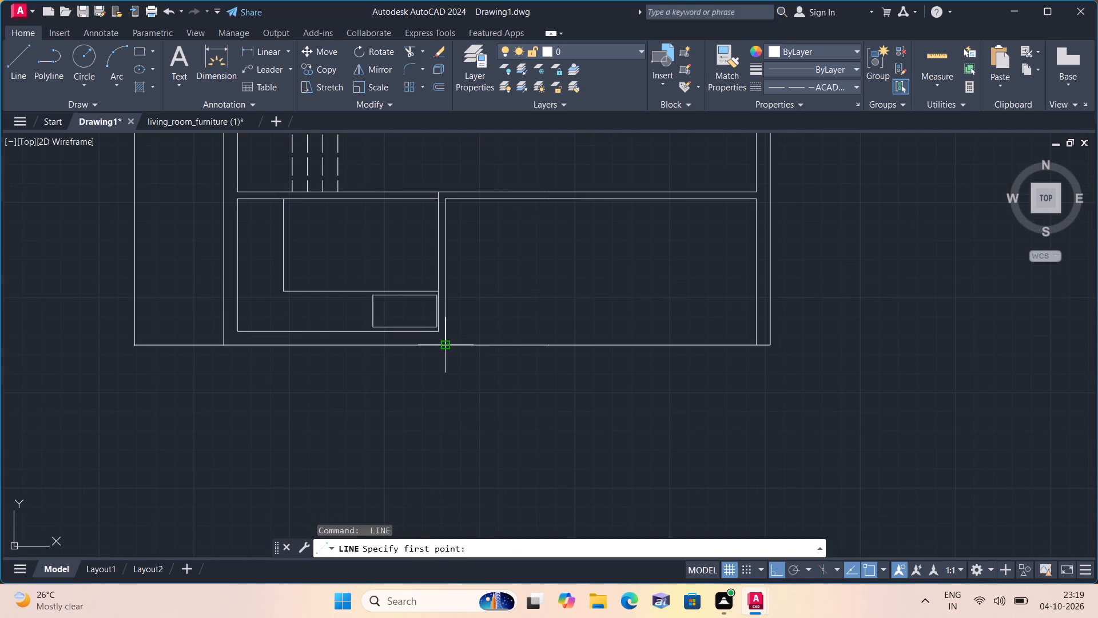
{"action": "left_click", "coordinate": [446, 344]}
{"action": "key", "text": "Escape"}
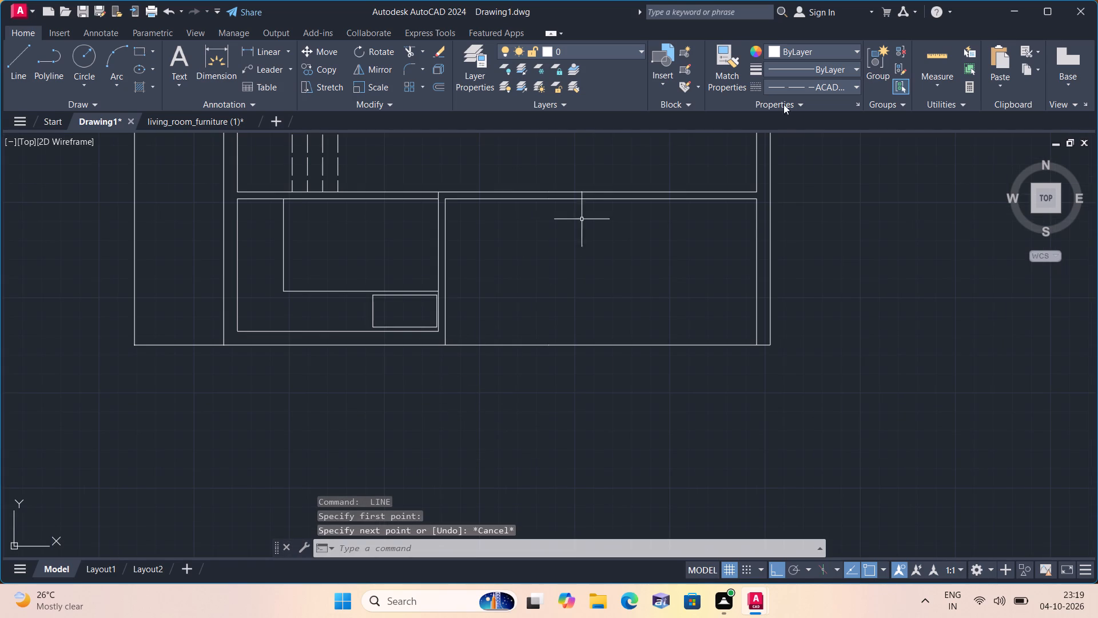
Set the current linetype to ByLayer.
{"action": "left_click", "coordinate": [810, 84]}
{"action": "left_click", "coordinate": [804, 101]}
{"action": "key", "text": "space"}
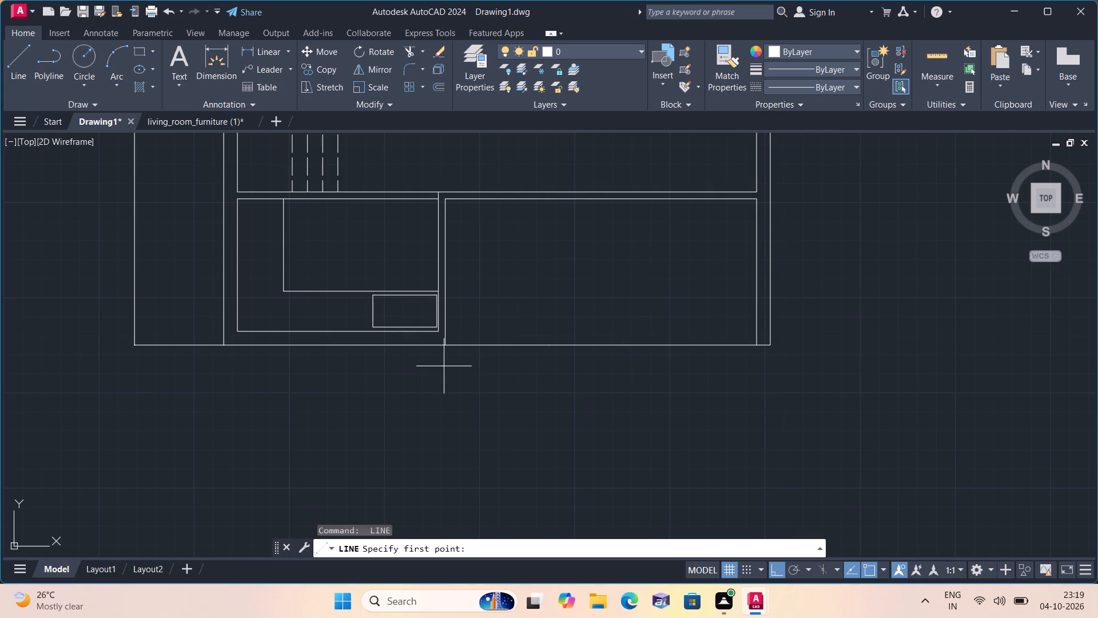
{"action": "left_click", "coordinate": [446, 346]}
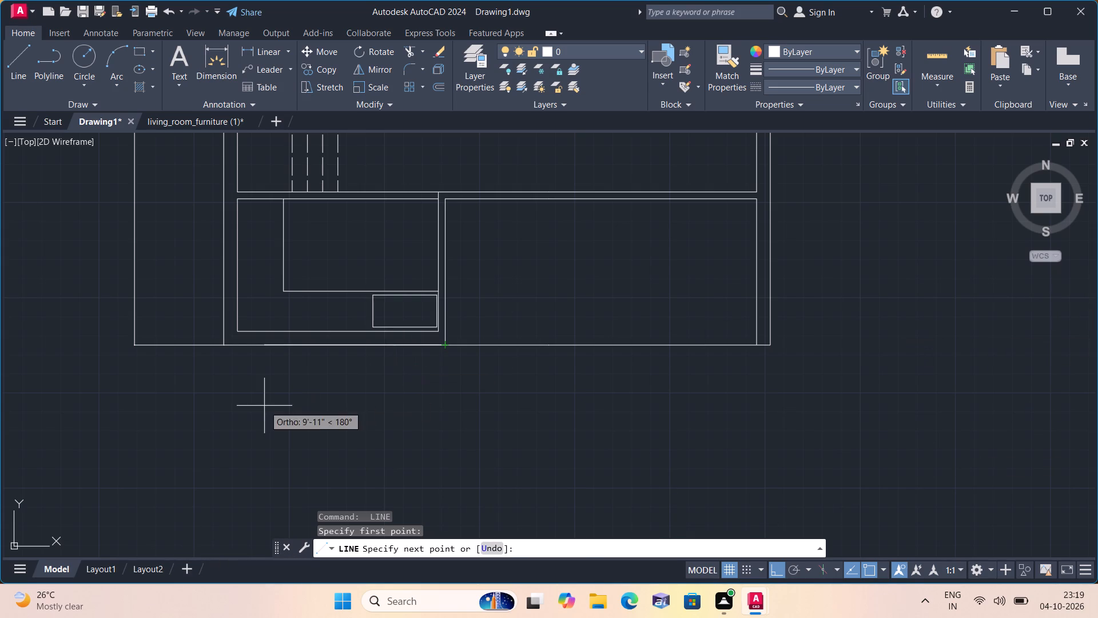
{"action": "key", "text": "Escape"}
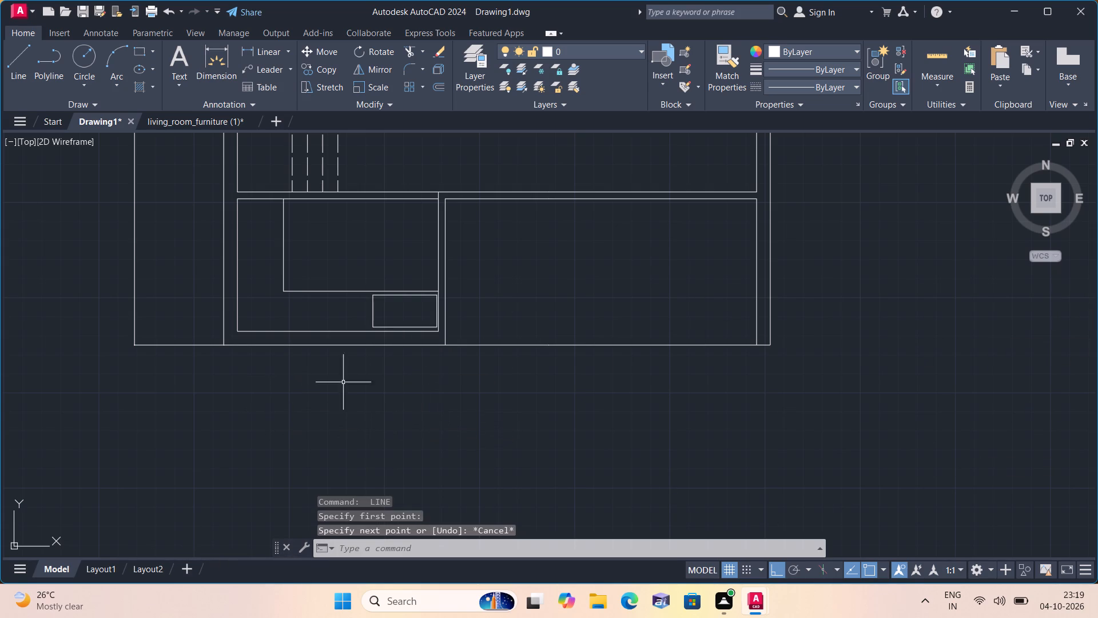
Draw an entrance-step outline below the bottom-right room: three 10" segments down from the partition's end, across to the right inner wall's alignment, and up to the outer wall.
{"action": "key", "text": "l"}
{"action": "key", "text": "space"}
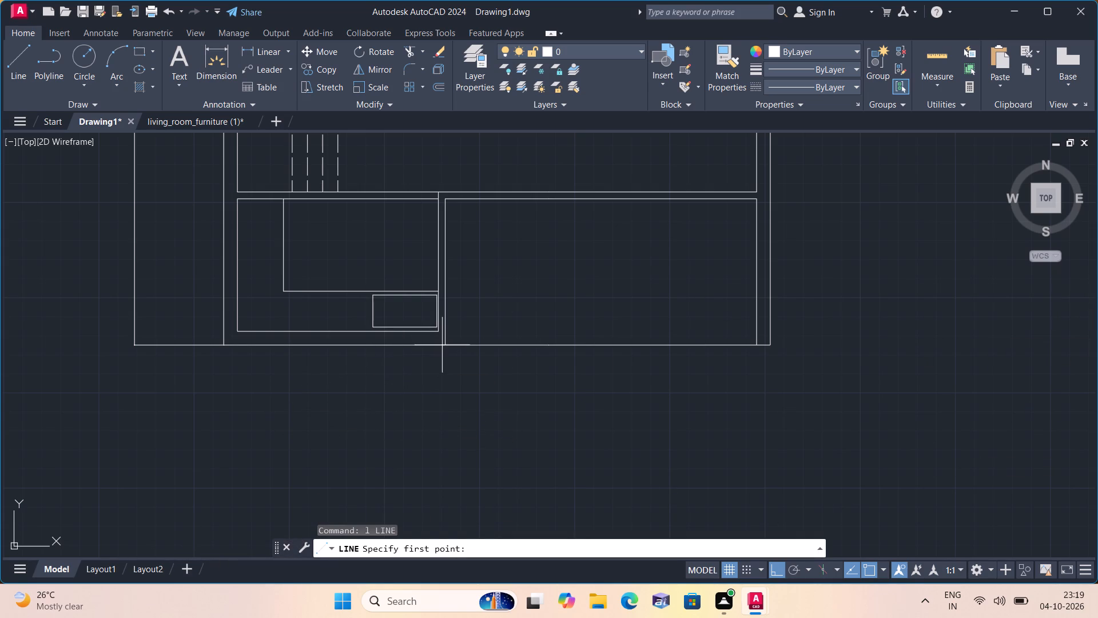
{"action": "left_click", "coordinate": [448, 344]}
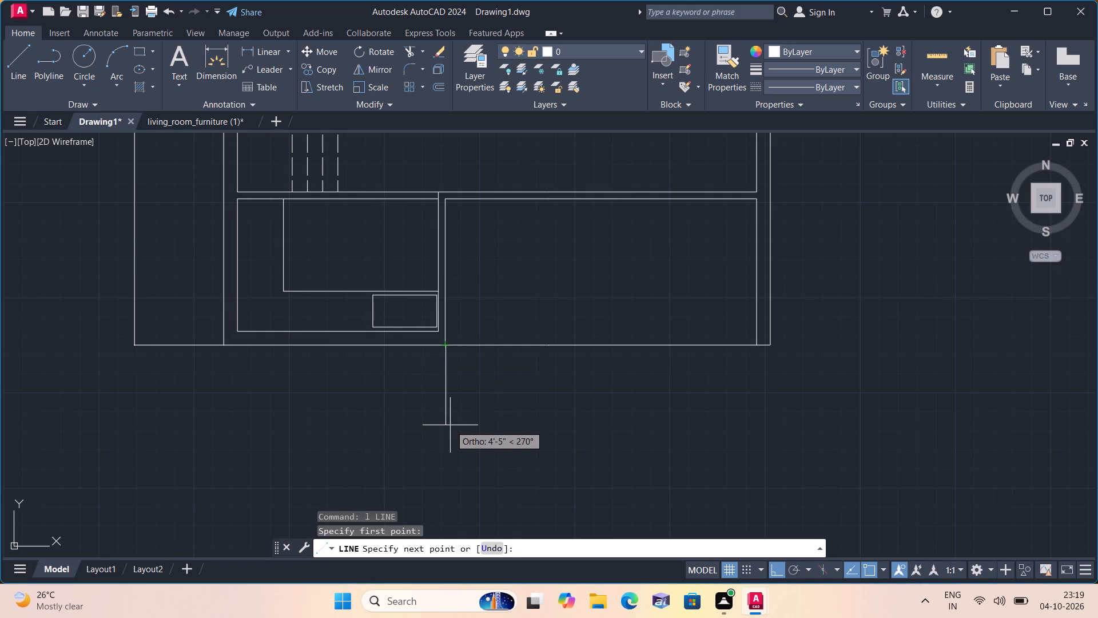
{"action": "type", "text": "10\""}
{"action": "key", "text": "space"}
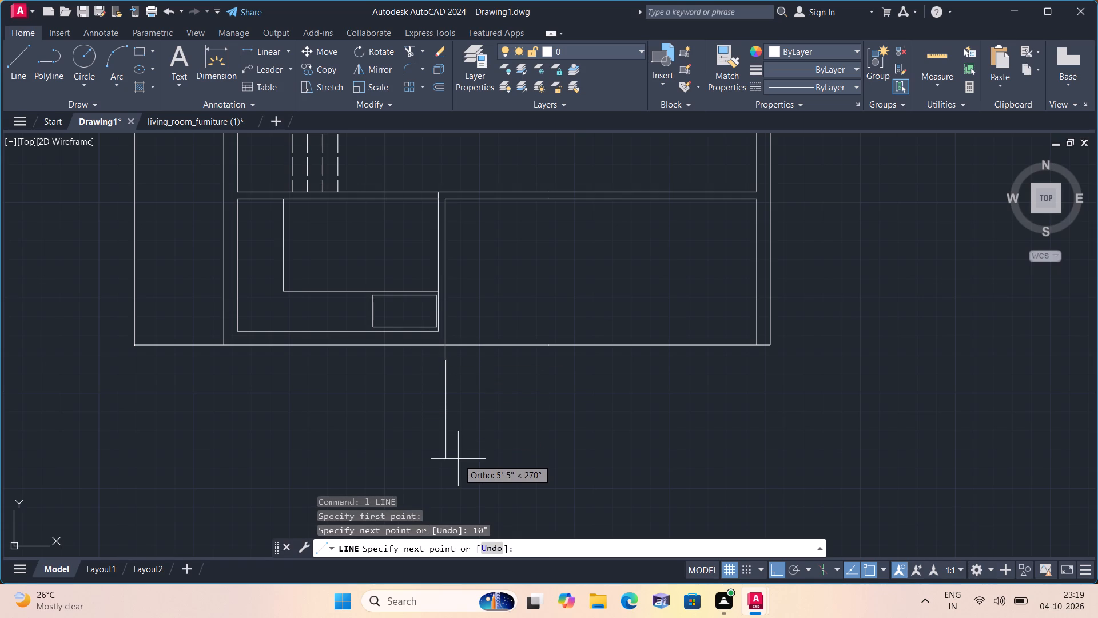
{"action": "type", "text": "10"}
{"action": "type", "text": "\""}
{"action": "key", "text": "space"}
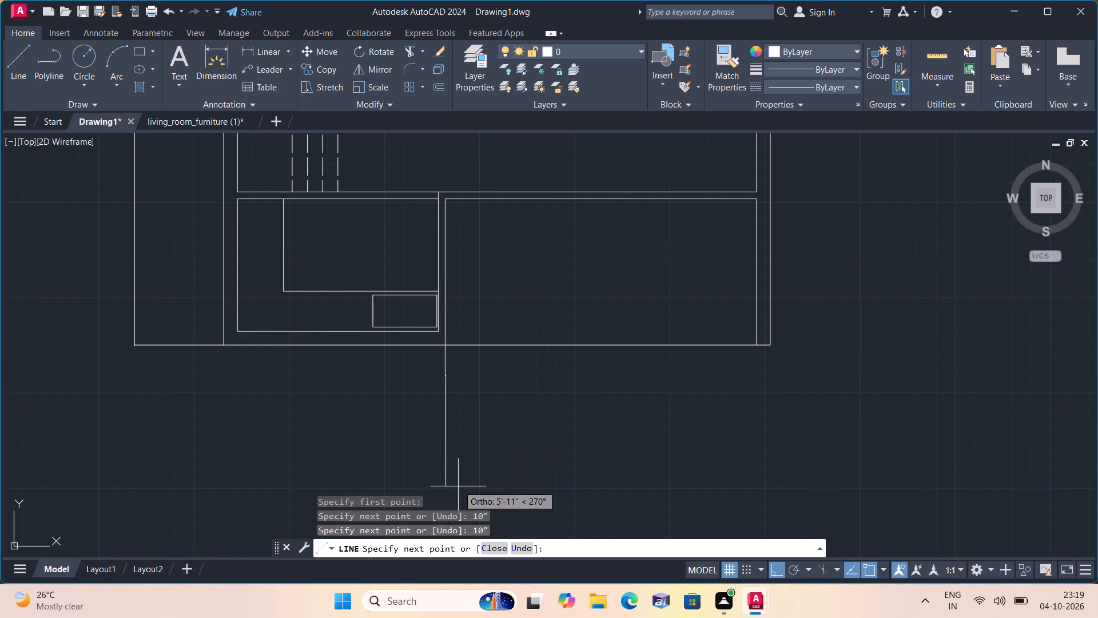
{"action": "type", "text": "10"}
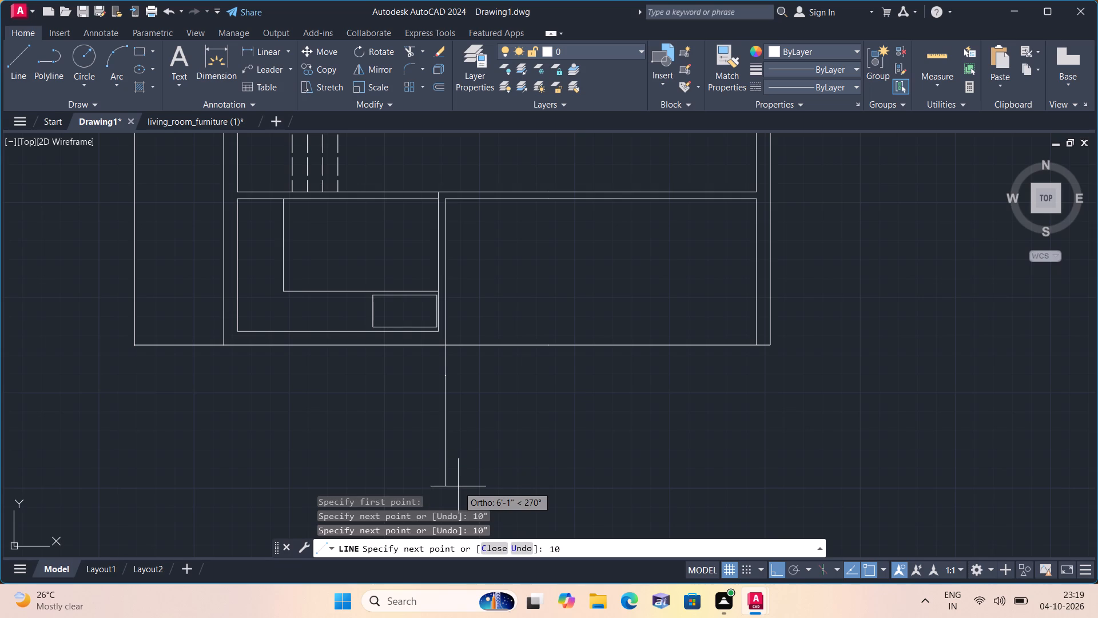
{"action": "type", "text": "\""}
{"action": "key", "text": "space"}
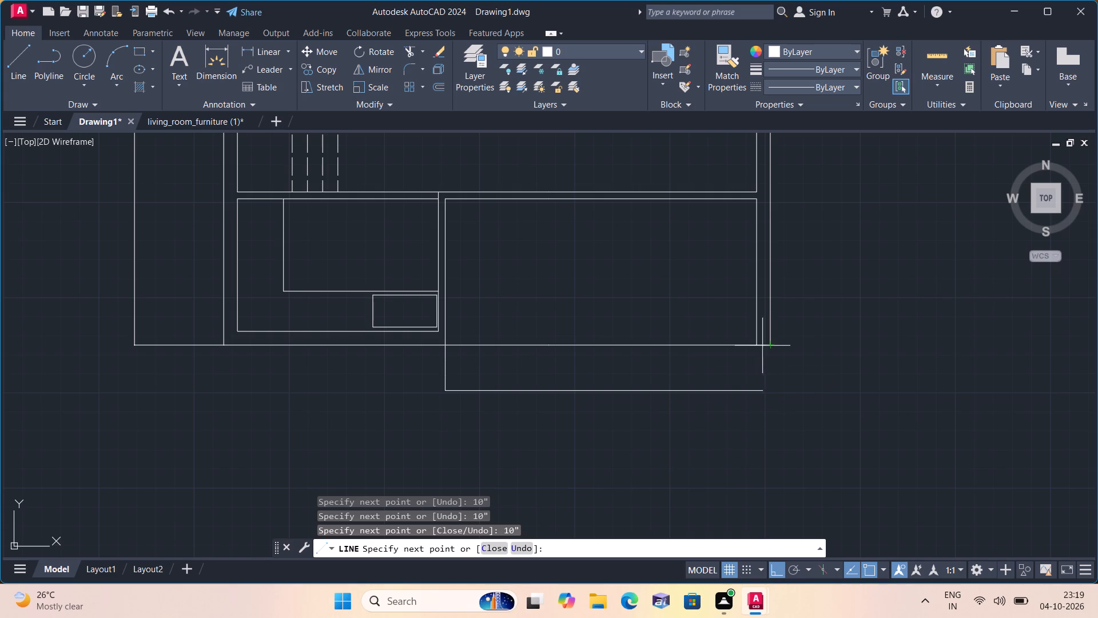
{"action": "left_click", "coordinate": [757, 392]}
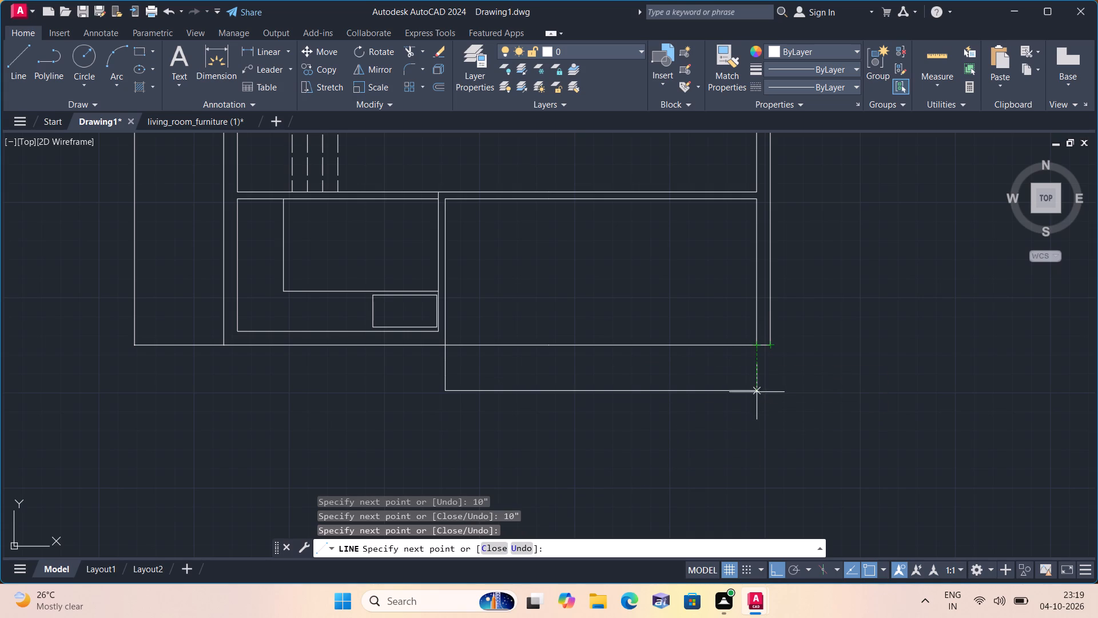
{"action": "left_click", "coordinate": [754, 344]}
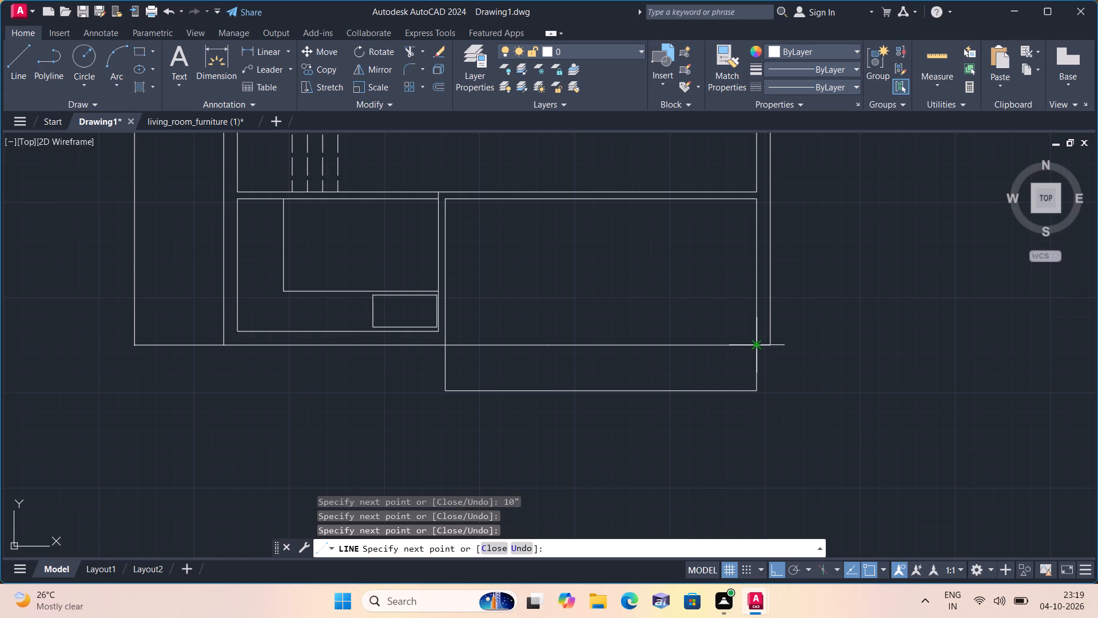
{"action": "key", "text": "space"}
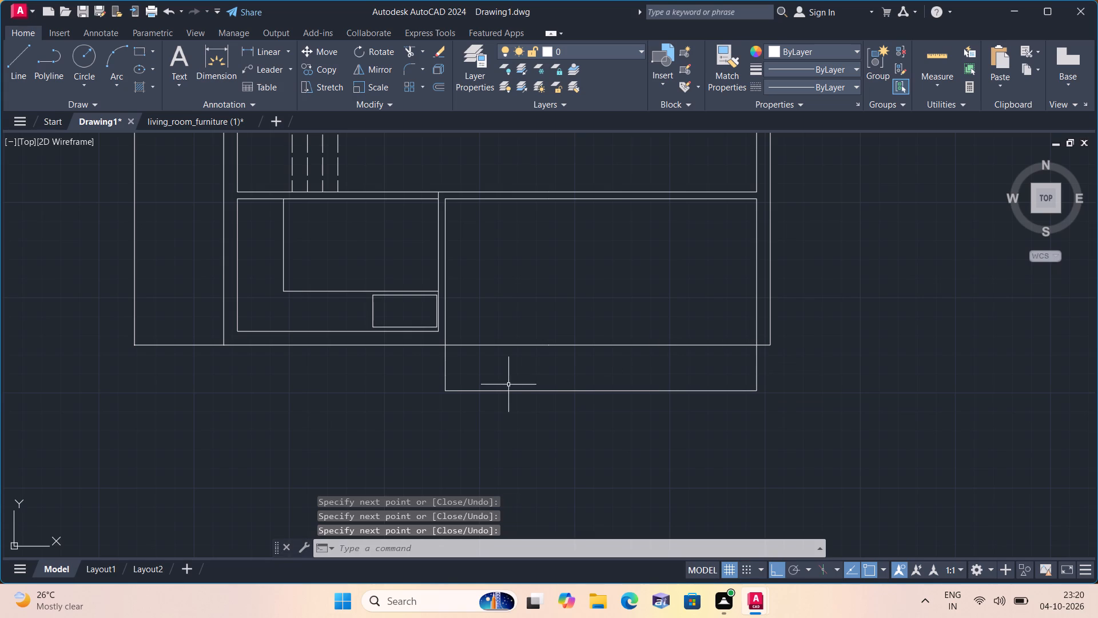
Draw two horizontal tread lines across the entrance-step outline, at the 10" segment ends on its left side.
{"action": "key", "text": "space"}
{"action": "left_click", "coordinate": [448, 359]}
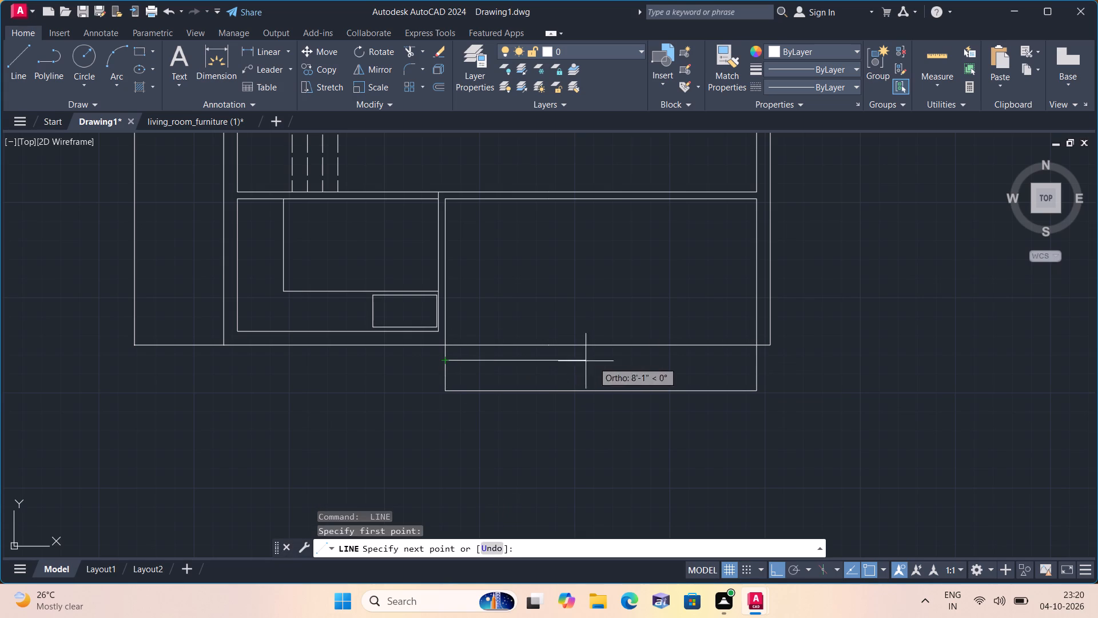
{"action": "left_click", "coordinate": [757, 361]}
{"action": "key", "text": "space"}
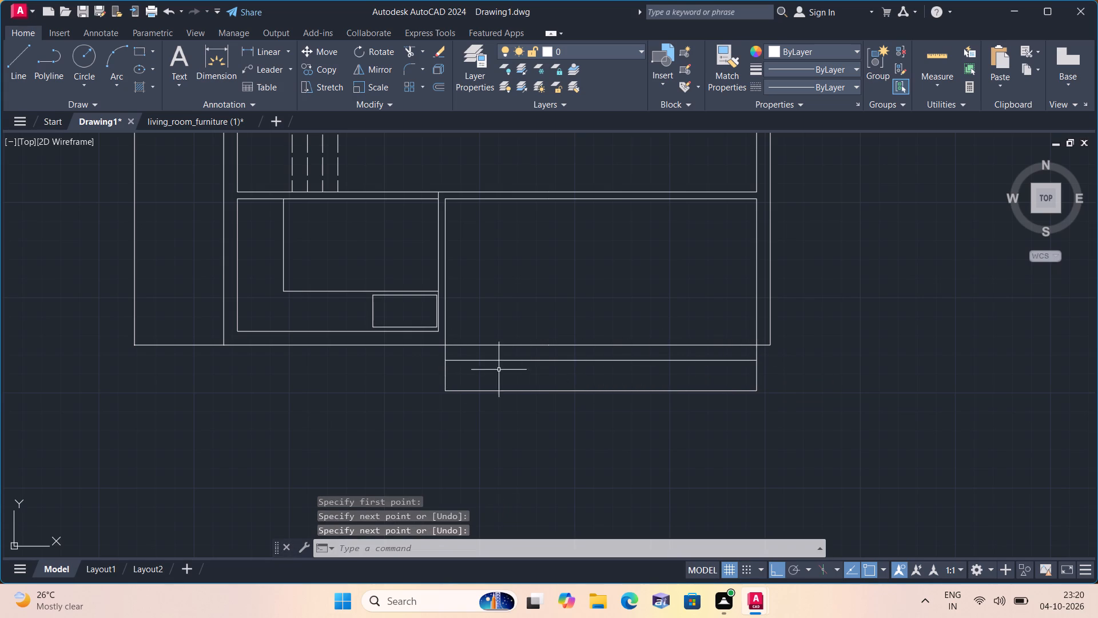
{"action": "key", "text": "space"}
{"action": "left_click", "coordinate": [443, 378]}
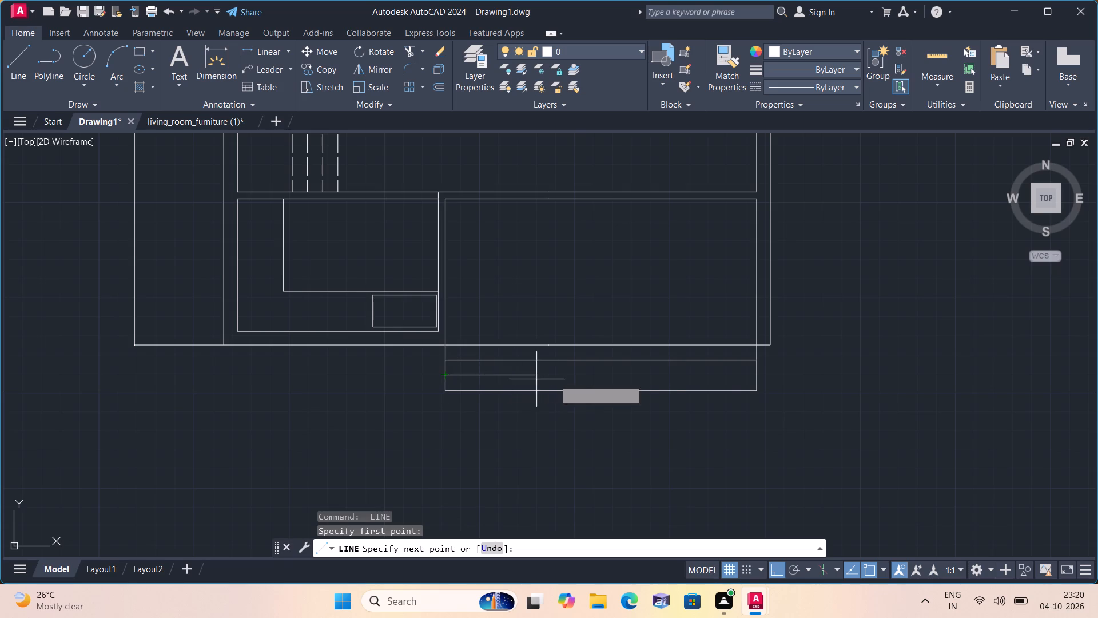
{"action": "left_click", "coordinate": [758, 376]}
{"action": "key", "text": "space"}
Draw a vertical centre line from the midpoint of the entrance steps' bottom edge up to the outer wall.
{"action": "key", "text": "space"}
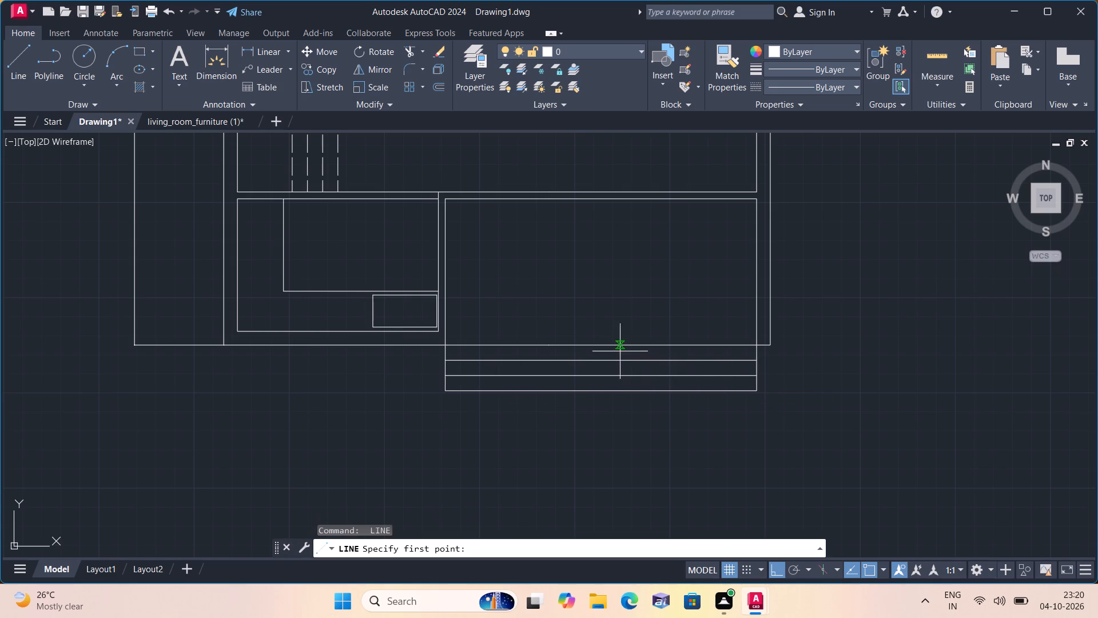
{"action": "left_click", "coordinate": [599, 390]}
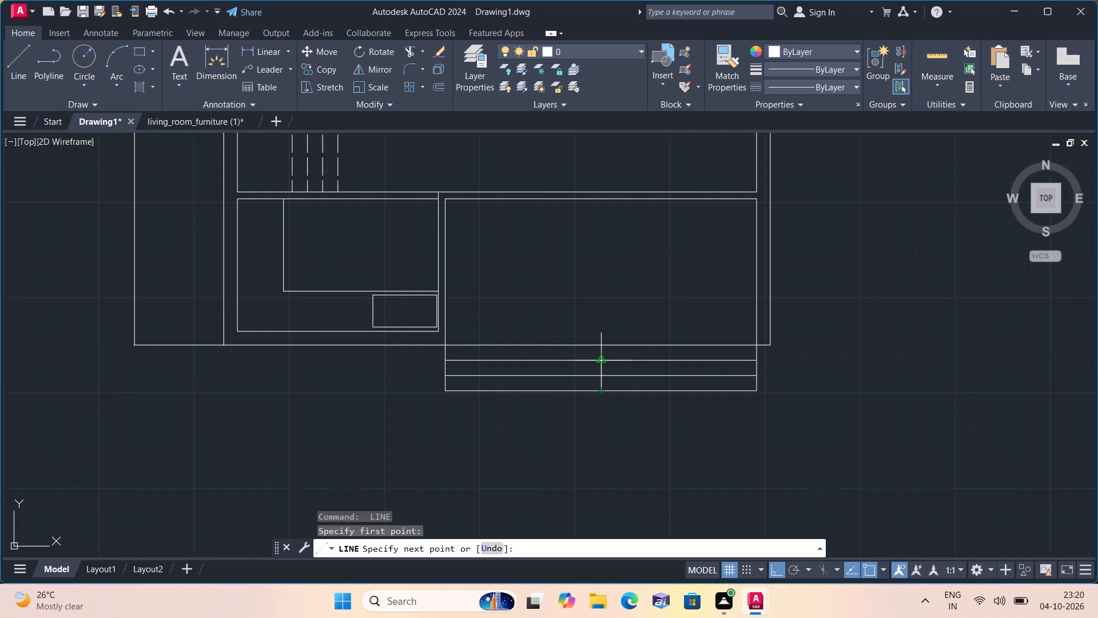
{"action": "left_click", "coordinate": [606, 348]}
{"action": "key", "text": "space"}
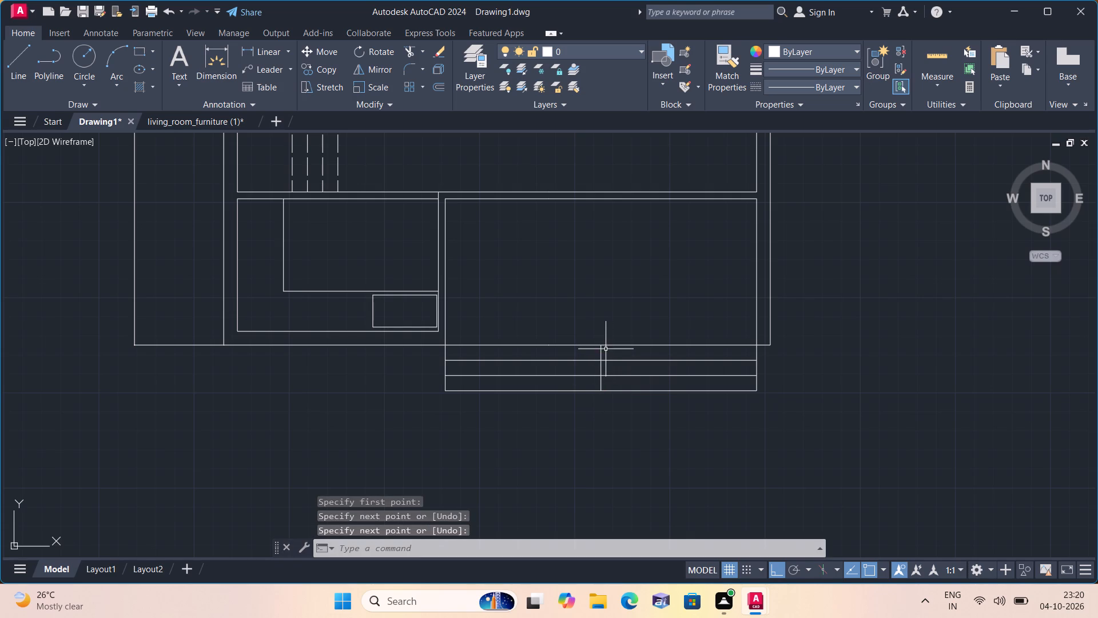
Offset the entrance steps' vertical centre line 1' to each side.
{"action": "type", "text": "offset 1'"}
{"action": "key", "text": "space"}
{"action": "scroll", "coordinate": [612, 340], "scroll_direction": "up", "scroll_amount": 2}
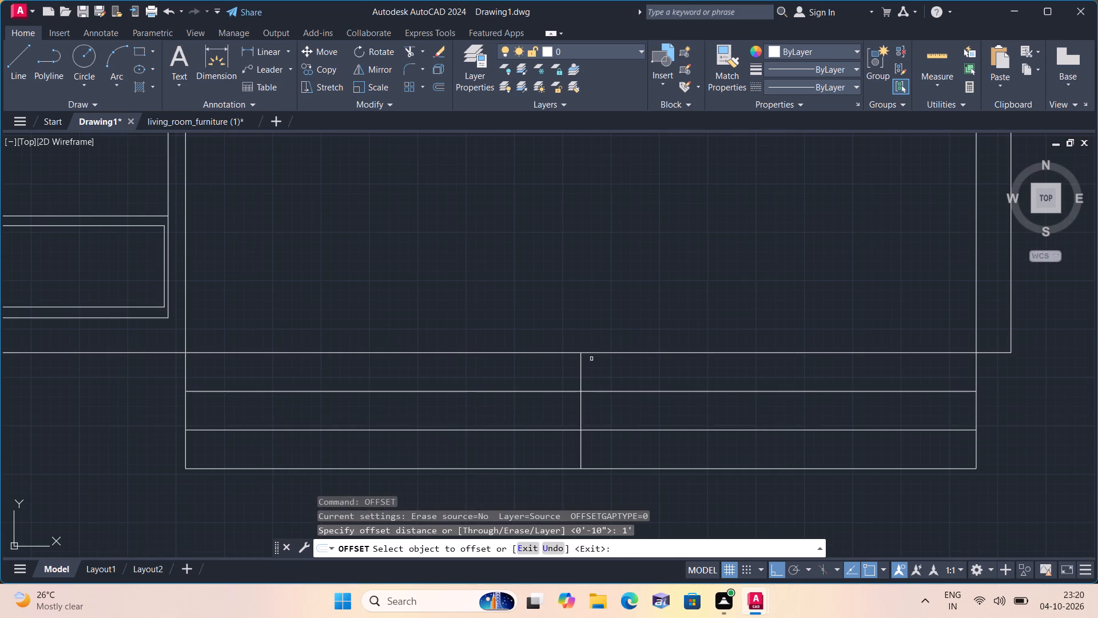
{"action": "left_click", "coordinate": [582, 365]}
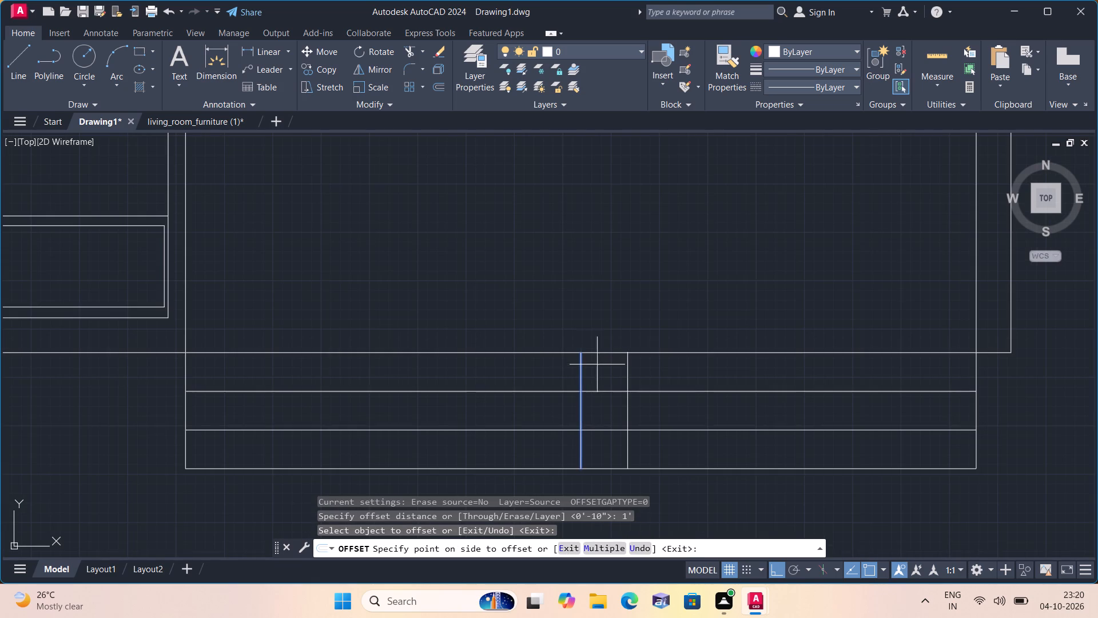
{"action": "left_click", "coordinate": [624, 368]}
{"action": "left_click", "coordinate": [581, 366]}
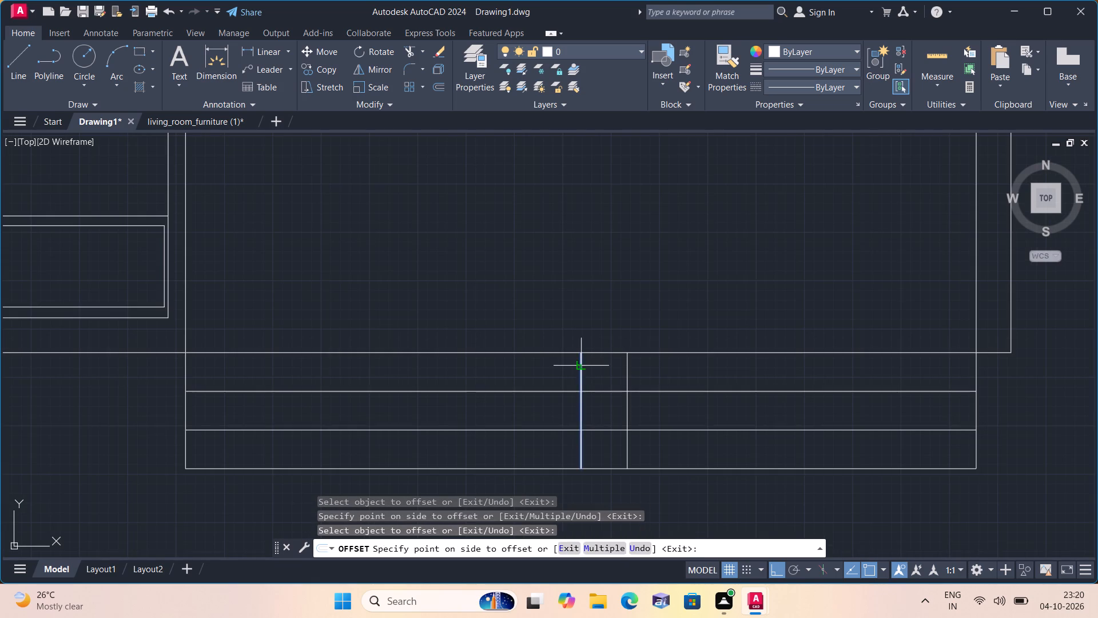
{"action": "left_click", "coordinate": [548, 366]}
{"action": "key", "text": "space"}
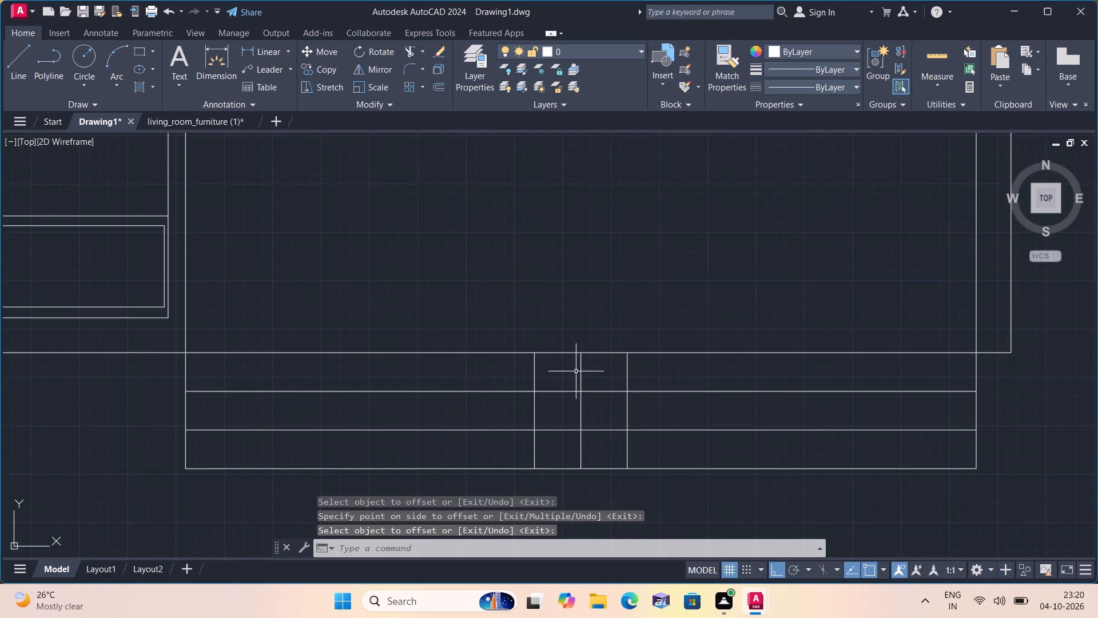
Trim away the centre line and the two tread lines between the offset verticals of the entrance steps.
{"action": "type", "text": "trim"}
{"action": "key", "text": "space"}
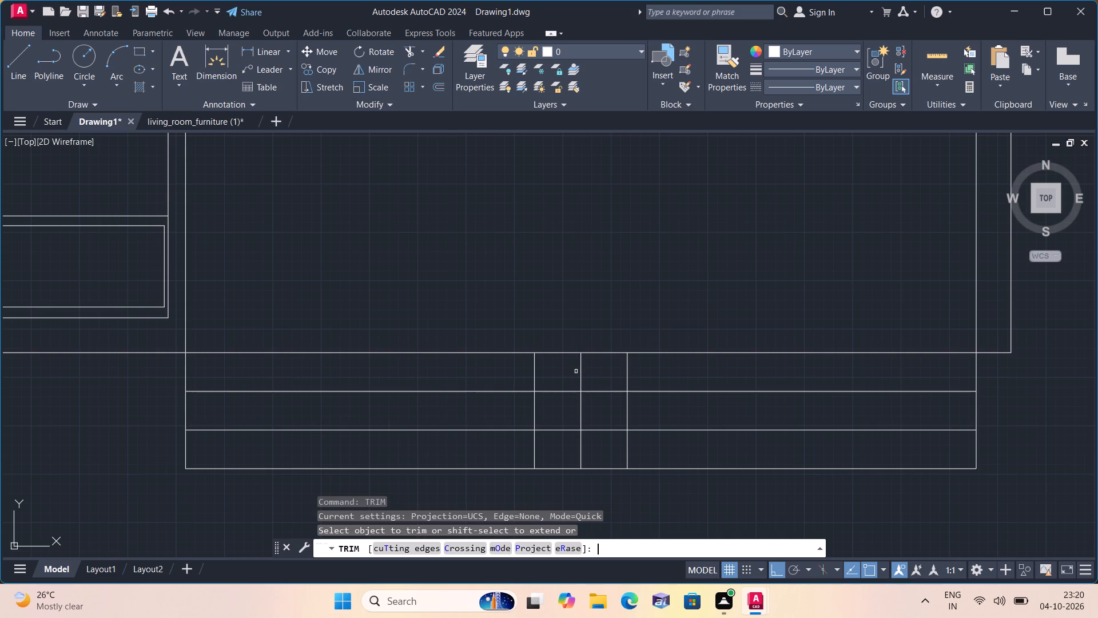
{"action": "left_click", "coordinate": [576, 371]}
{"action": "left_click", "coordinate": [587, 372]}
{"action": "left_click", "coordinate": [572, 371]}
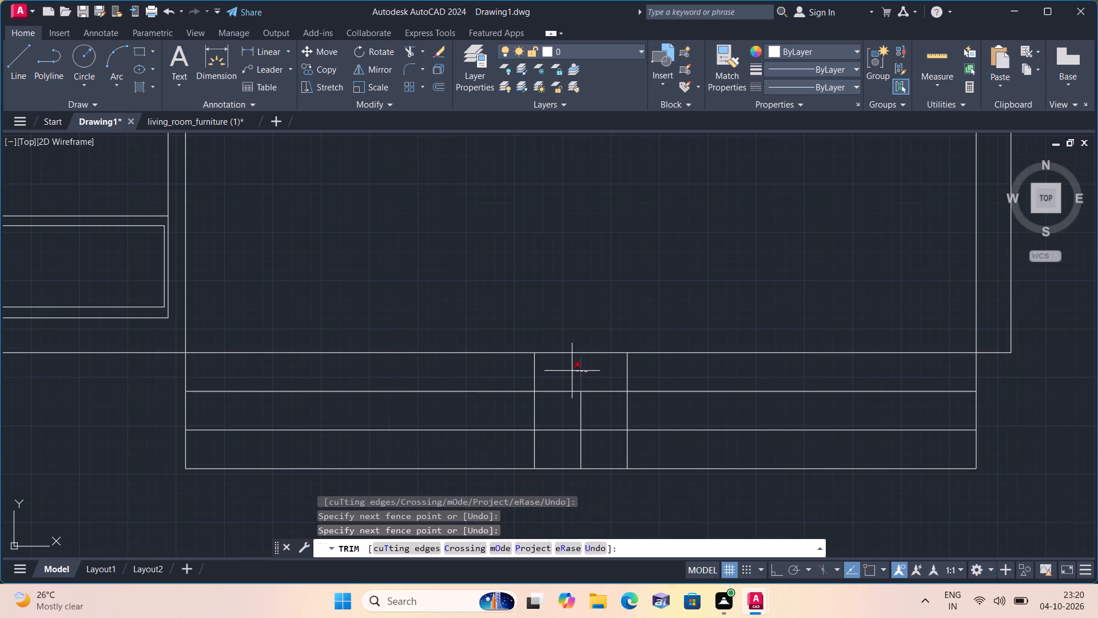
{"action": "left_click", "coordinate": [572, 380]}
{"action": "left_click", "coordinate": [568, 435]}
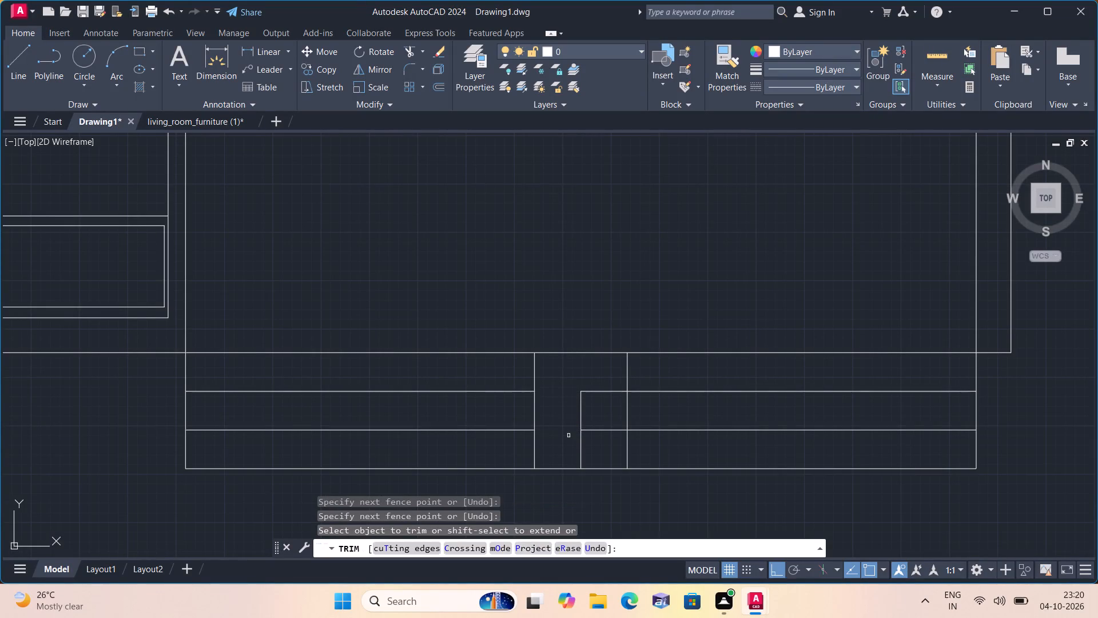
{"action": "left_click", "coordinate": [568, 437]}
{"action": "double_click", "coordinate": [598, 439]}
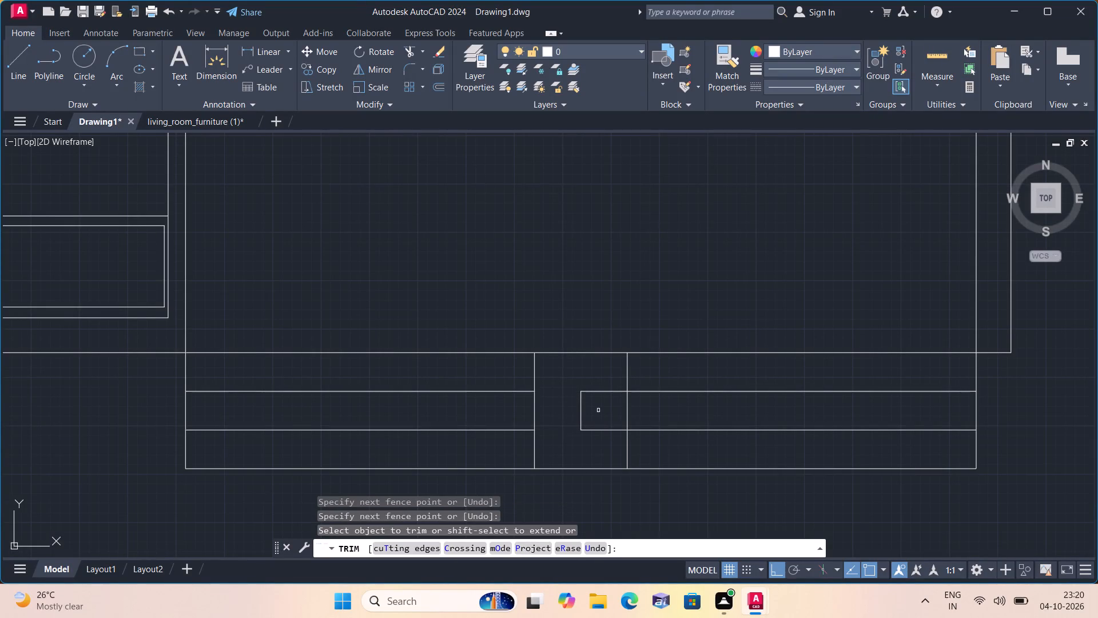
{"action": "left_click", "coordinate": [598, 389]}
{"action": "left_click", "coordinate": [600, 434]}
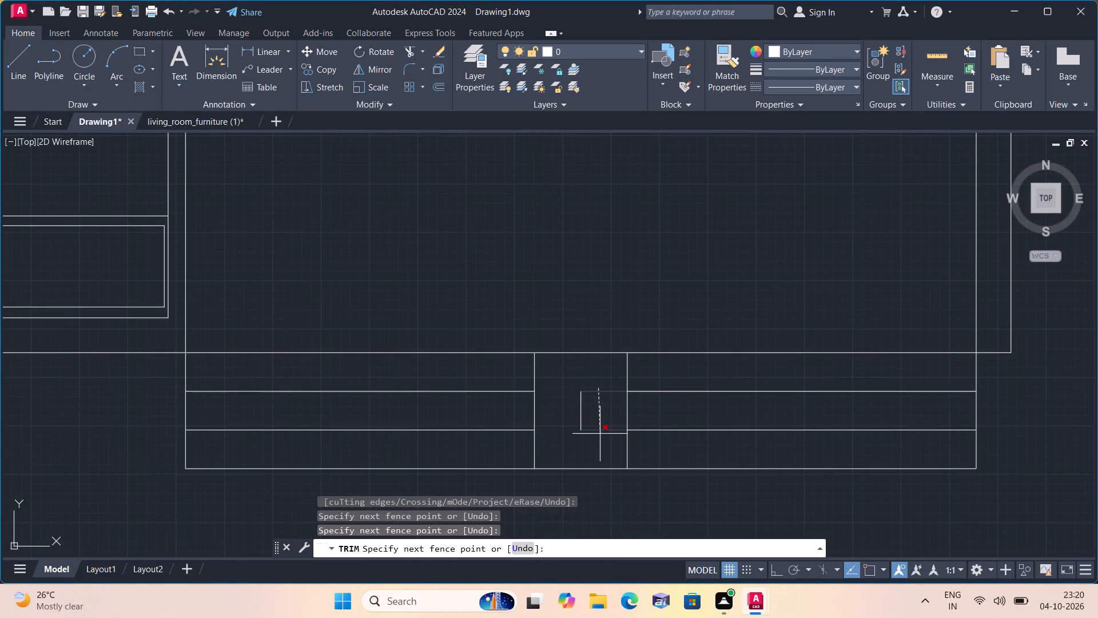
{"action": "left_click", "coordinate": [595, 424]}
{"action": "left_click", "coordinate": [576, 408]}
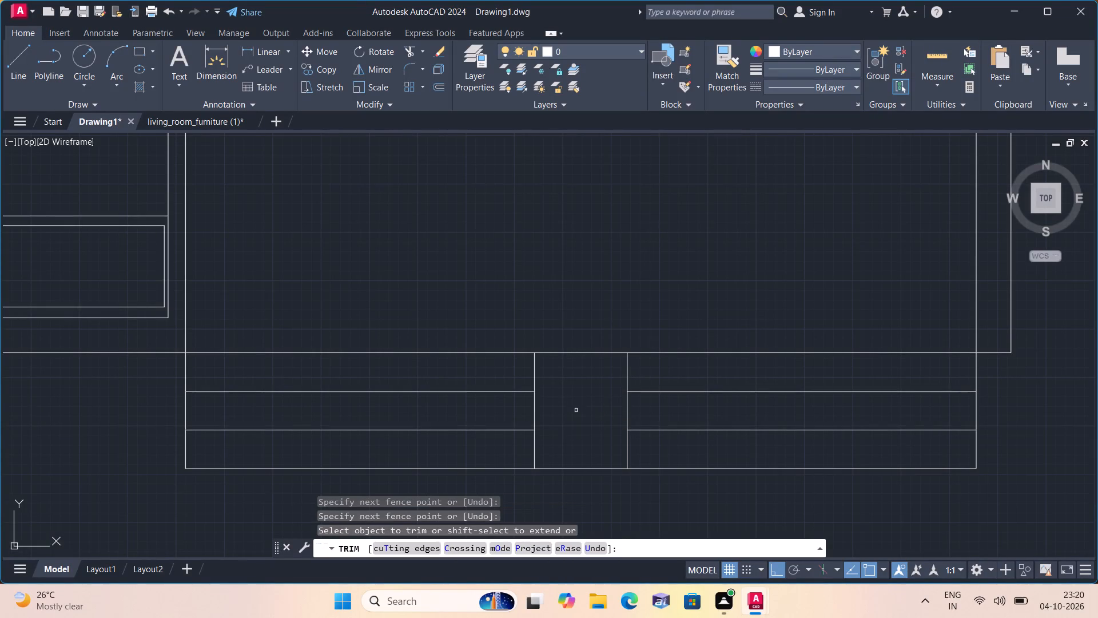
{"action": "key", "text": "Escape"}
Examine the entrance steps and their fit with the front rooms and the hall staircase.
{"action": "scroll", "coordinate": [576, 410], "scroll_direction": "down", "scroll_amount": 1}
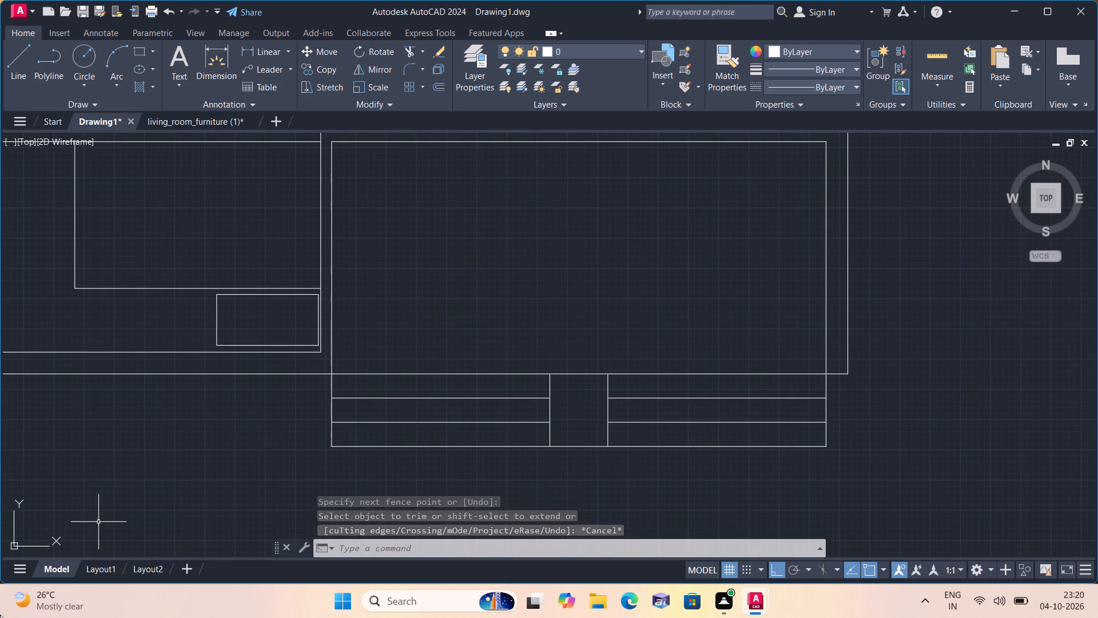
{"action": "scroll", "coordinate": [240, 343], "scroll_direction": "down", "scroll_amount": 1}
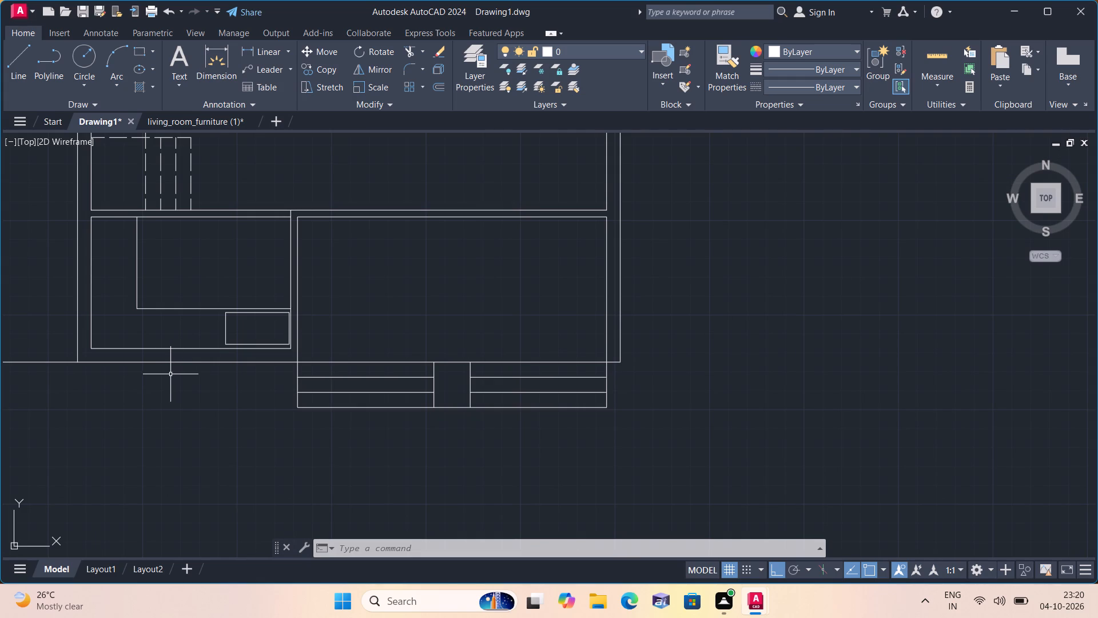
{"action": "scroll", "coordinate": [319, 365], "scroll_direction": "down", "scroll_amount": 2}
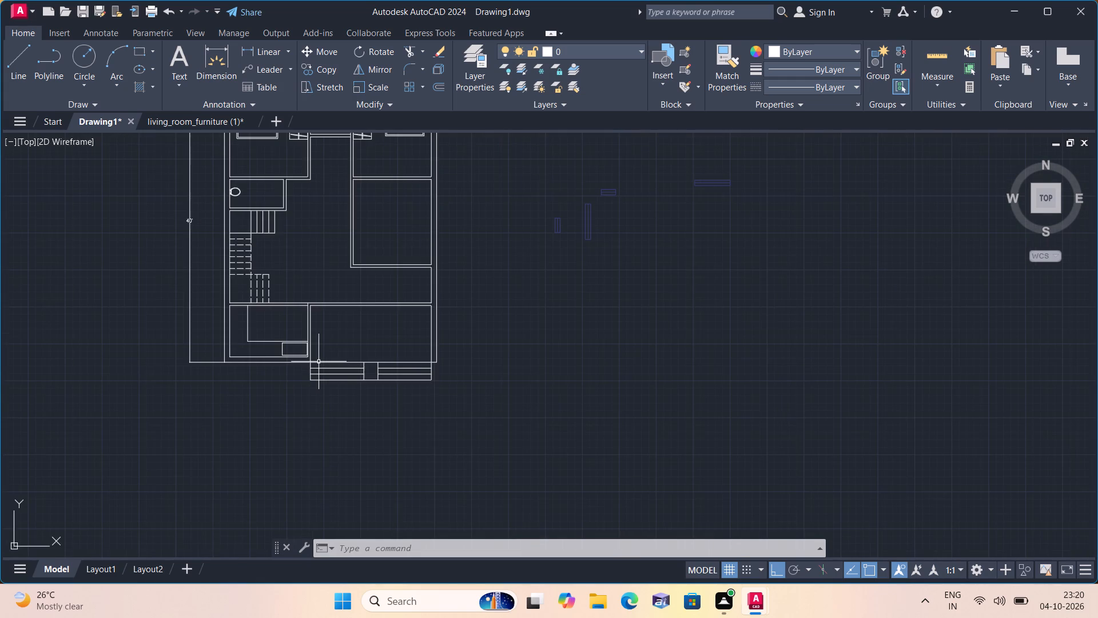
{"action": "scroll", "coordinate": [319, 362], "scroll_direction": "up", "scroll_amount": 3}
{"action": "middle_click_drag", "start_coordinate": [318, 337], "coordinate": [339, 345]}
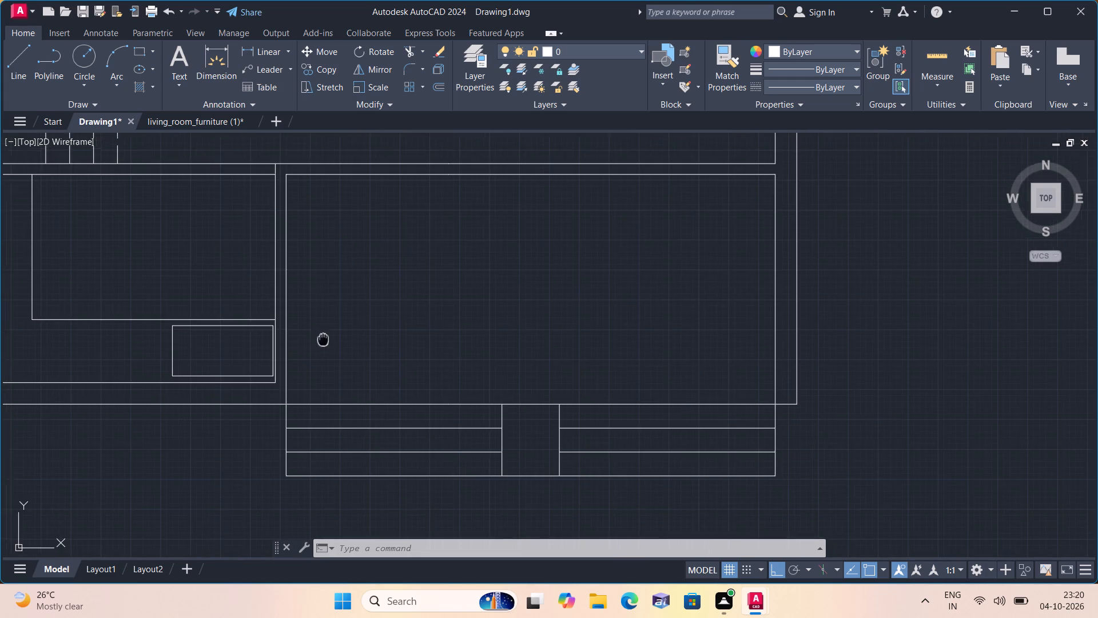
{"action": "middle_click_drag", "start_coordinate": [339, 345], "coordinate": [423, 418]}
{"action": "scroll", "coordinate": [441, 407], "scroll_direction": "down", "scroll_amount": 2}
{"action": "middle_click_drag", "start_coordinate": [455, 287], "coordinate": [452, 332]}
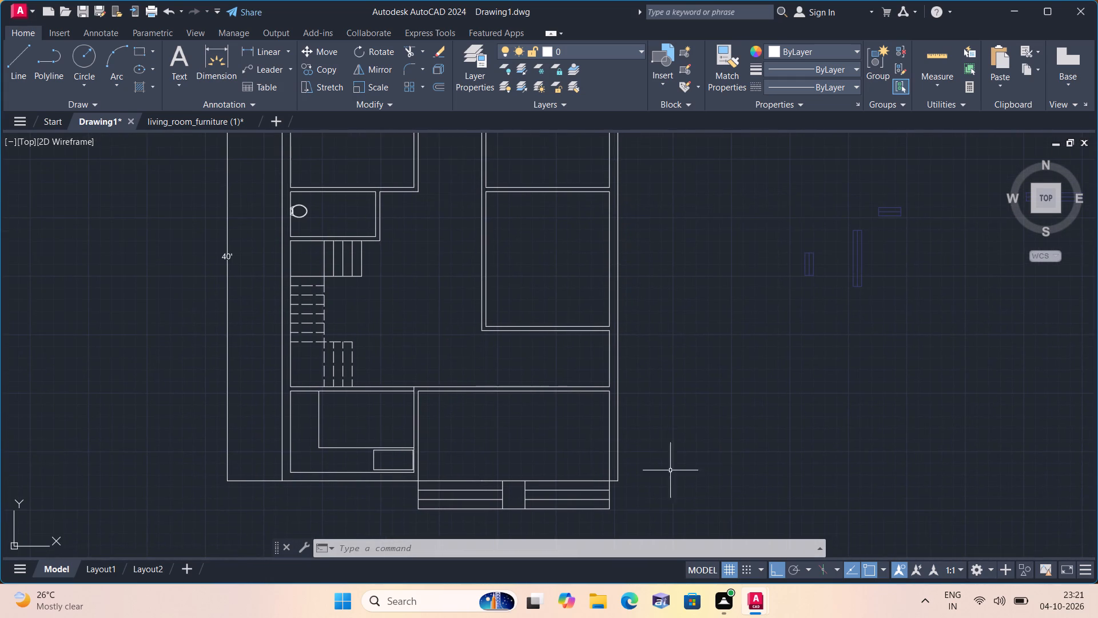
With Ortho off, copy the long horizontal window symbol from its midpoint into the top outer wall, centred on each of the two top bedrooms.
{"action": "left_click", "coordinate": [775, 572]}
{"action": "scroll", "coordinate": [706, 307], "scroll_direction": "down", "scroll_amount": 1}
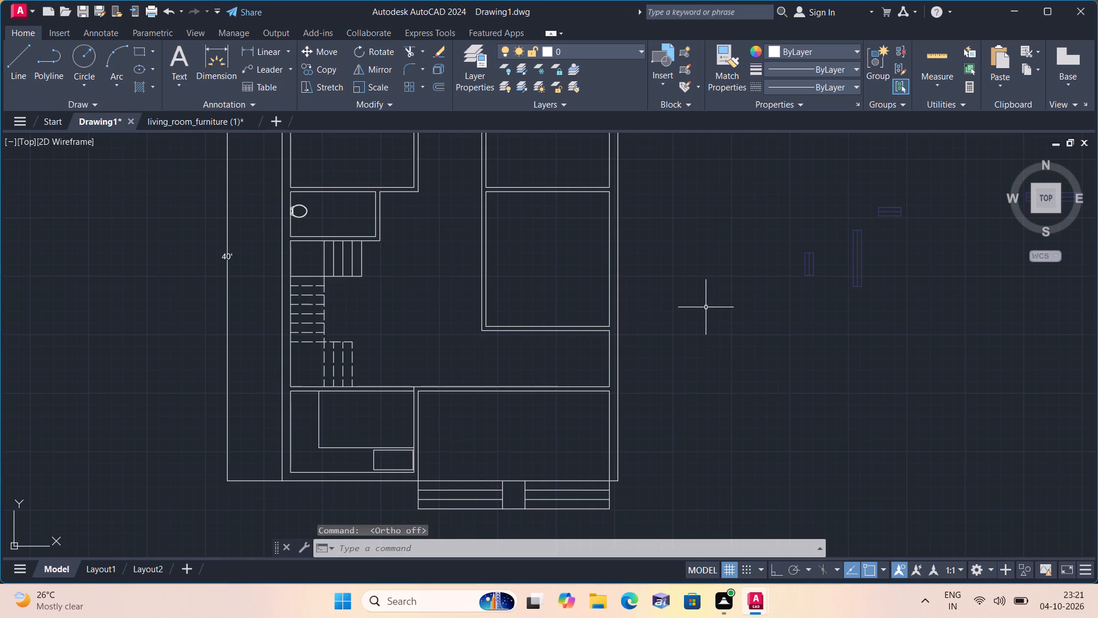
{"action": "middle_click_drag", "start_coordinate": [706, 307], "coordinate": [695, 375]}
{"action": "scroll", "coordinate": [891, 295], "scroll_direction": "up", "scroll_amount": 1}
{"action": "left_click_drag", "start_coordinate": [872, 291], "coordinate": [885, 303]}
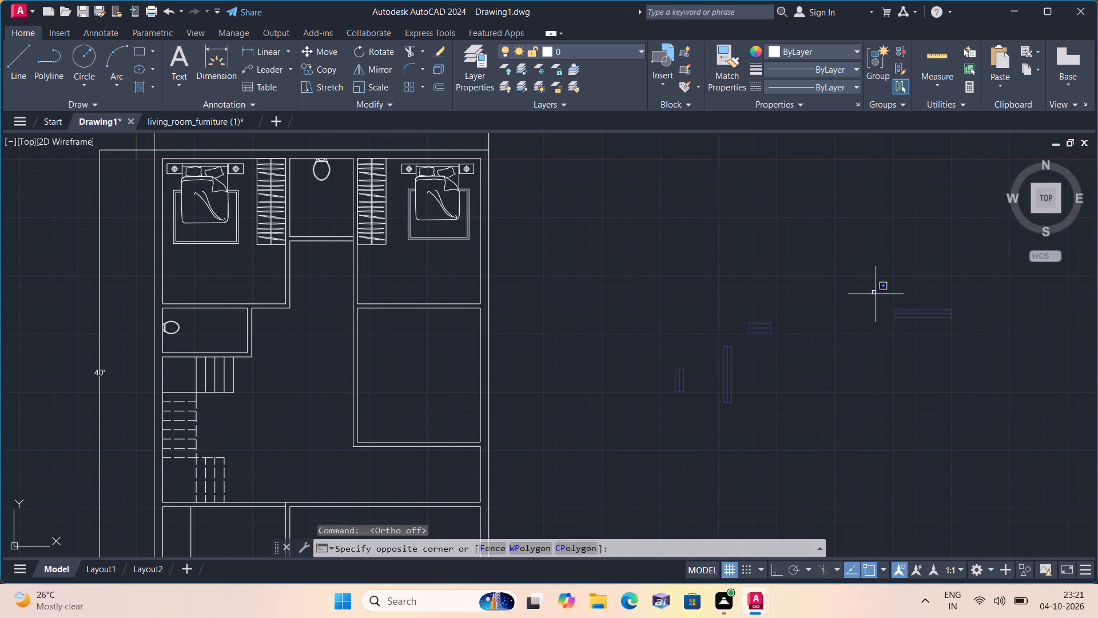
{"action": "left_click", "coordinate": [1012, 348]}
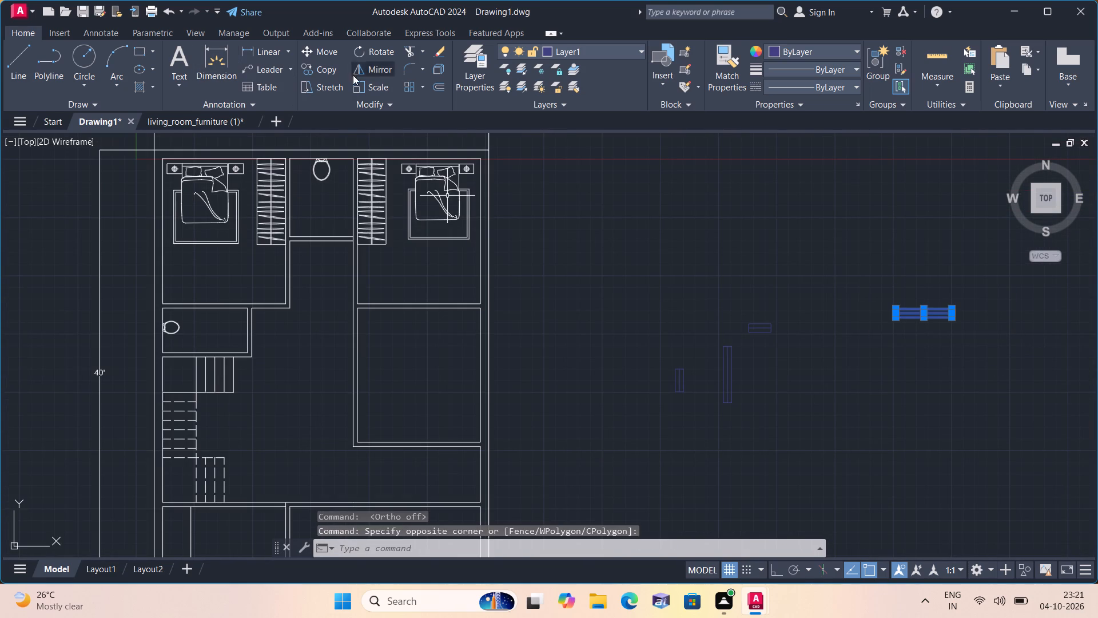
{"action": "left_click", "coordinate": [326, 68]}
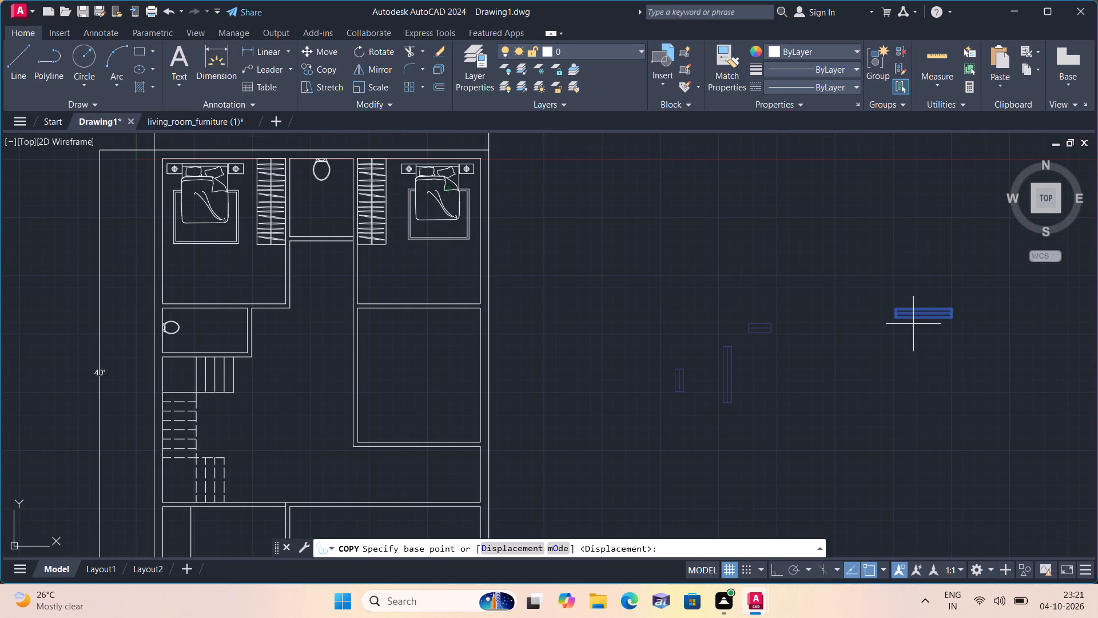
{"action": "left_click", "coordinate": [927, 319]}
{"action": "scroll", "coordinate": [739, 265], "scroll_direction": "down", "scroll_amount": 2}
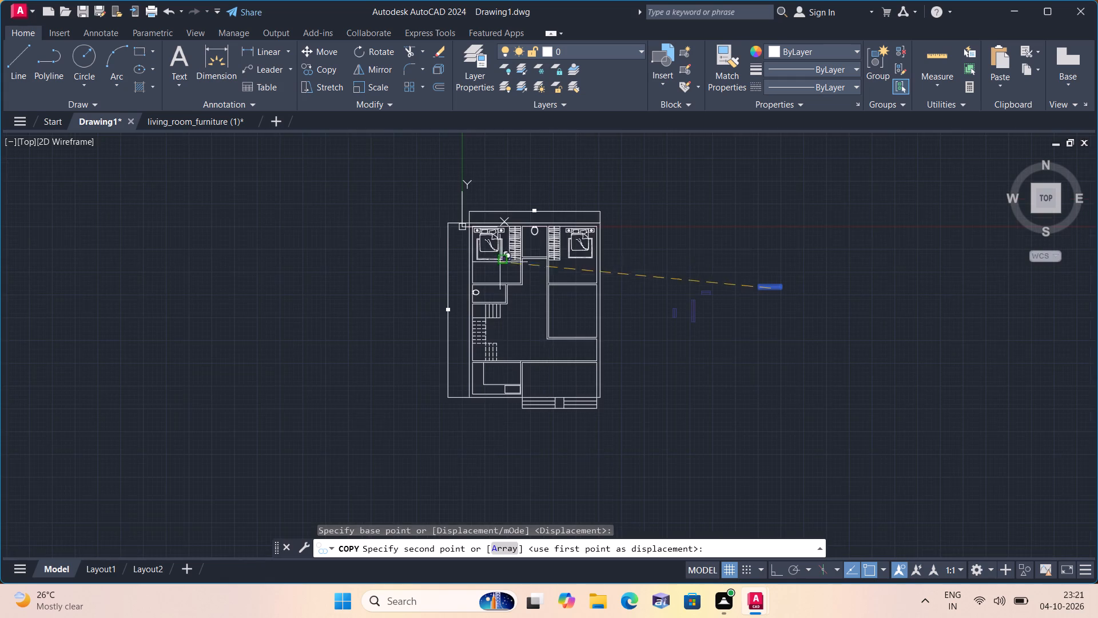
{"action": "scroll", "coordinate": [499, 221], "scroll_direction": "up", "scroll_amount": 4}
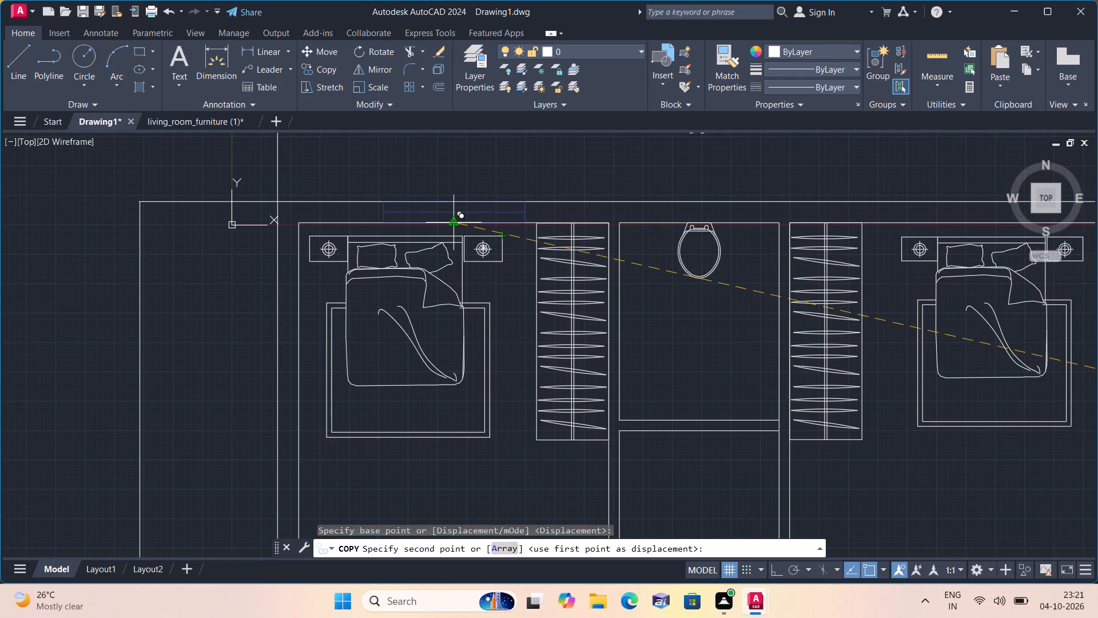
{"action": "left_click", "coordinate": [451, 224]}
{"action": "middle_click_drag", "start_coordinate": [442, 224], "coordinate": [398, 229]}
{"action": "scroll", "coordinate": [439, 224], "scroll_direction": "down", "scroll_amount": 1}
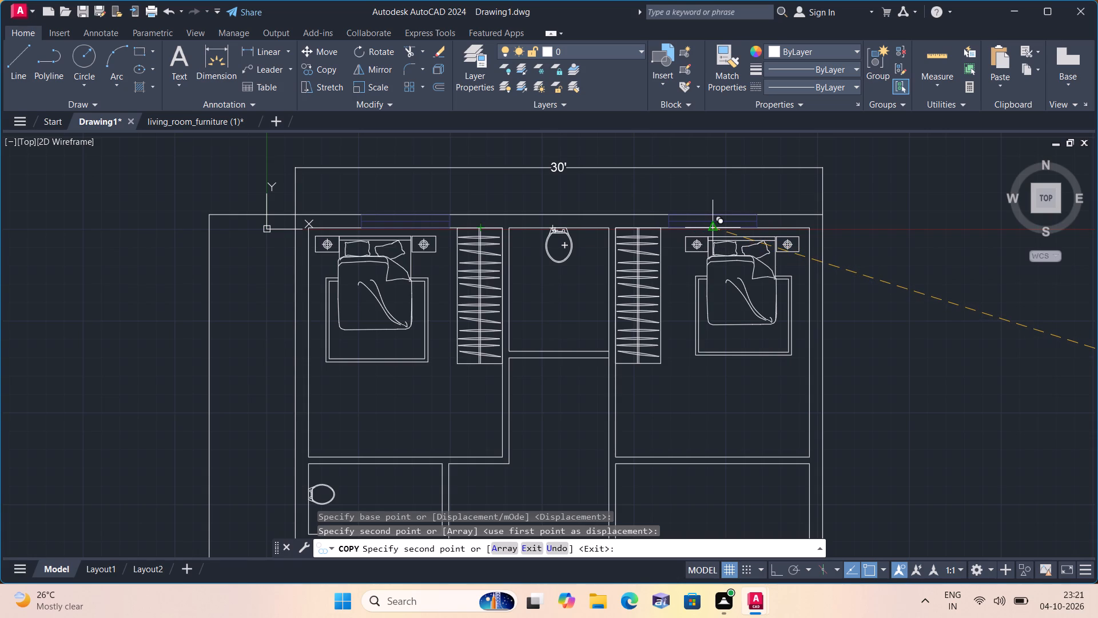
{"action": "left_click", "coordinate": [714, 227]}
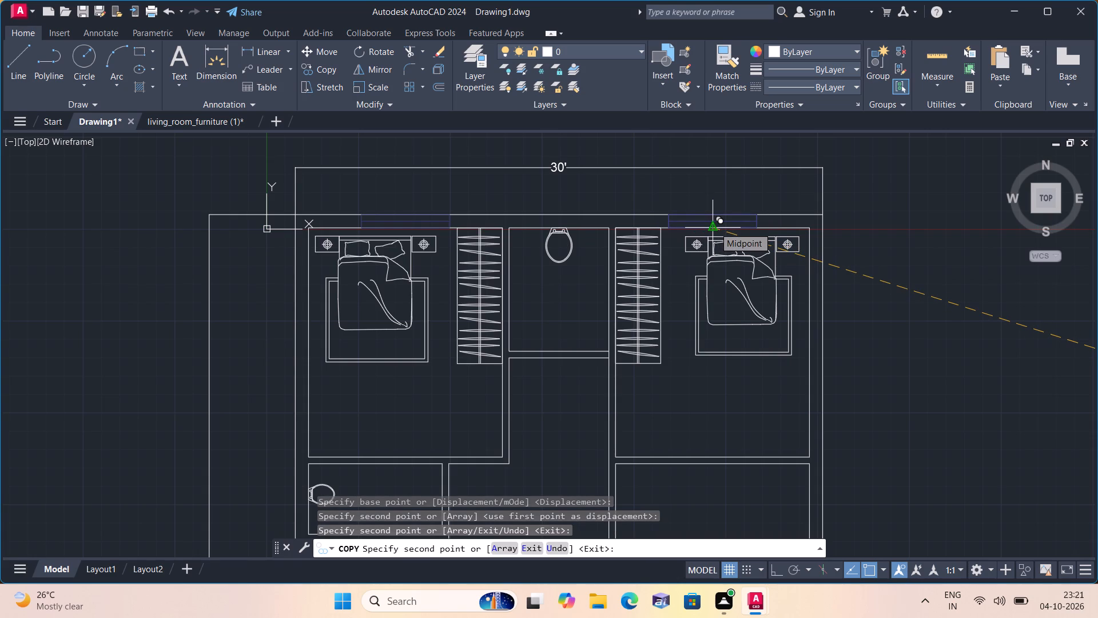
{"action": "key", "text": "Escape"}
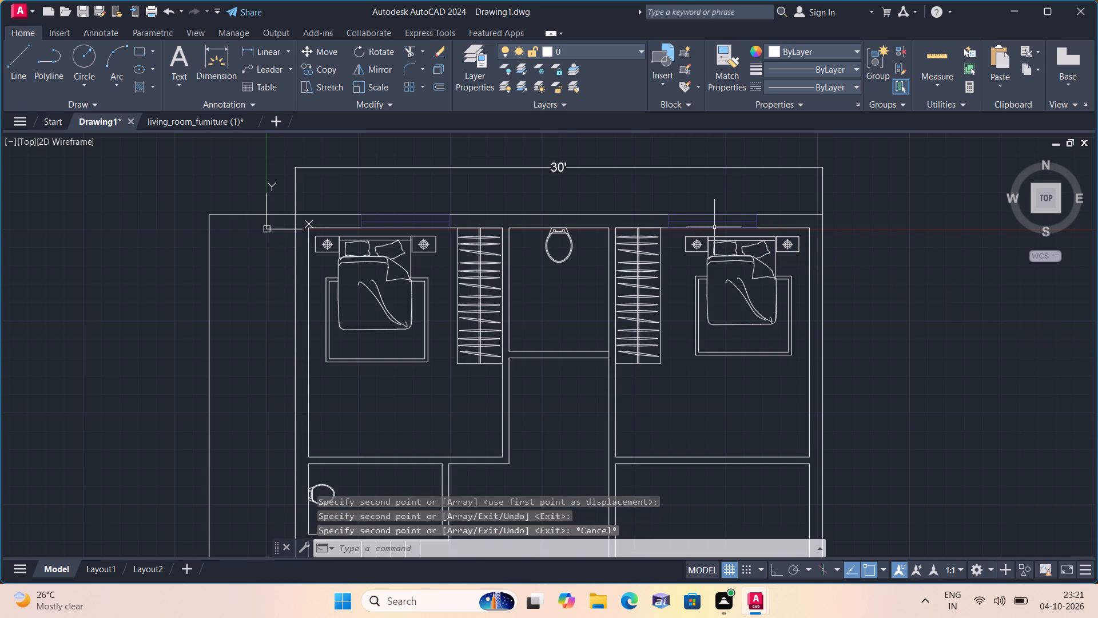
Select the short horizontal window symbol beside the floor plan.
{"action": "scroll", "coordinate": [714, 227], "scroll_direction": "down", "scroll_amount": 3}
{"action": "scroll", "coordinate": [854, 318], "scroll_direction": "up", "scroll_amount": 3}
{"action": "left_click", "coordinate": [870, 294]}
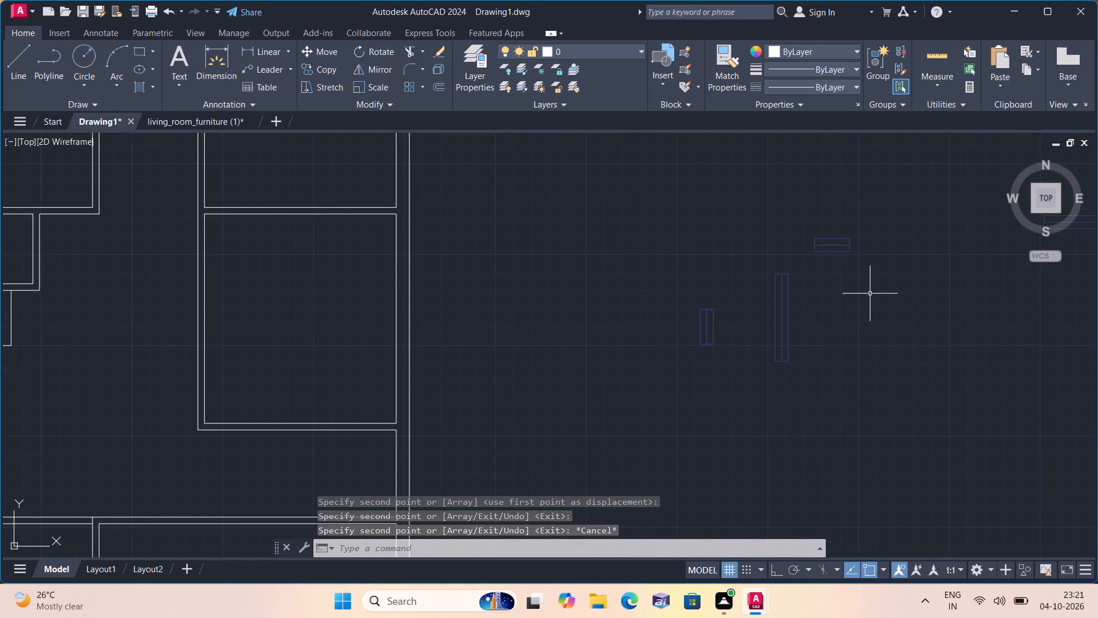
{"action": "left_click", "coordinate": [799, 197]}
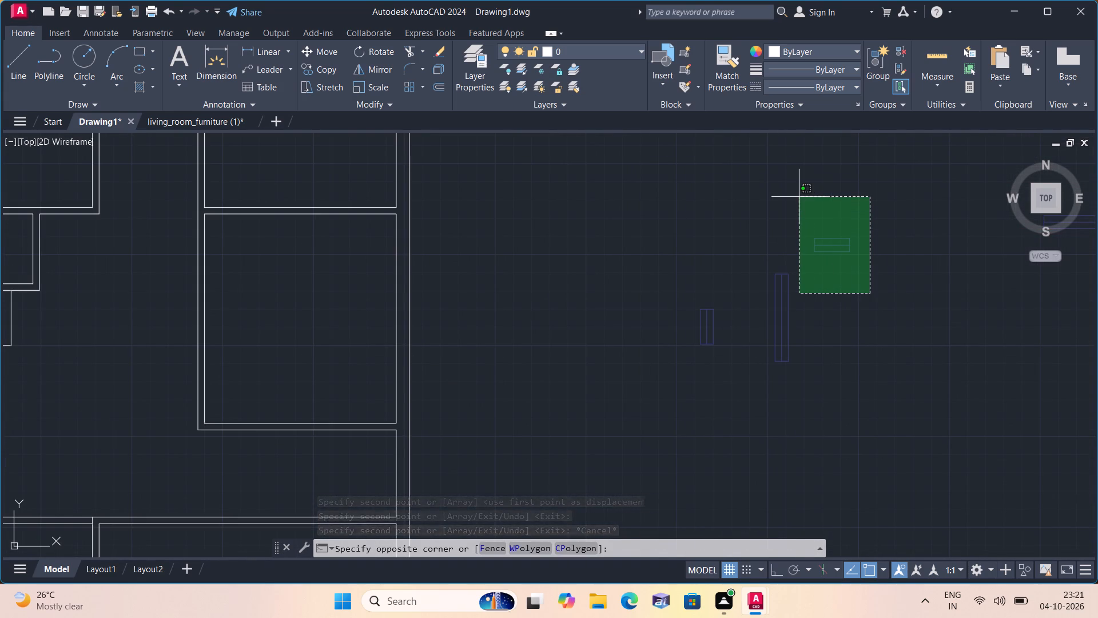
Move the short horizontal window symbol from its lower midpoint into the top outer wall, centred behind the toilet of the middle bathroom.
{"action": "left_click", "coordinate": [321, 48]}
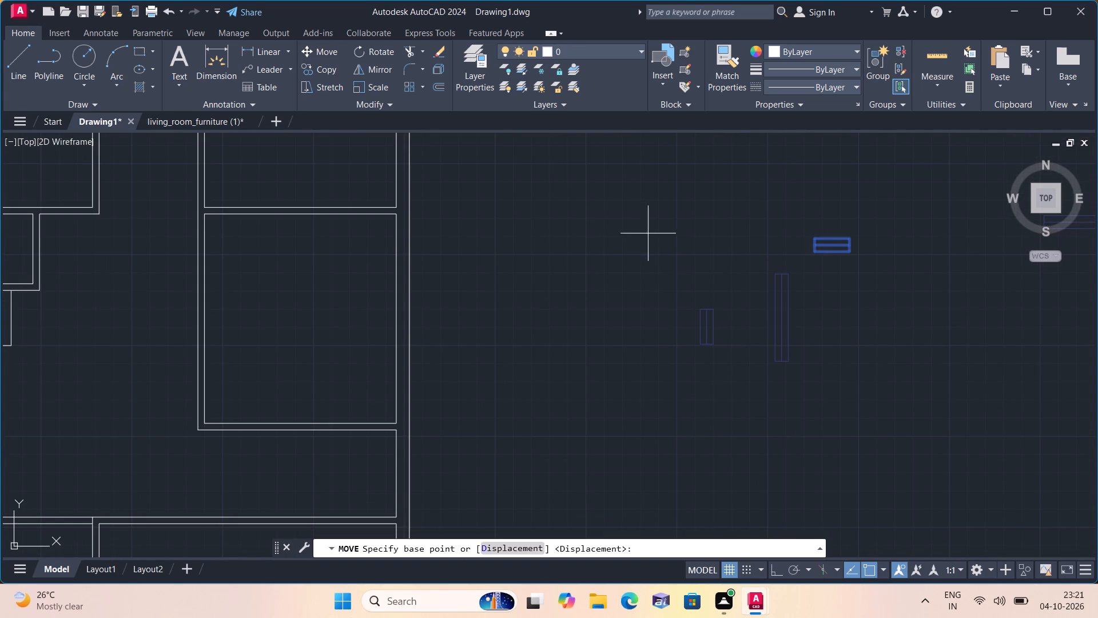
{"action": "left_click", "coordinate": [834, 253]}
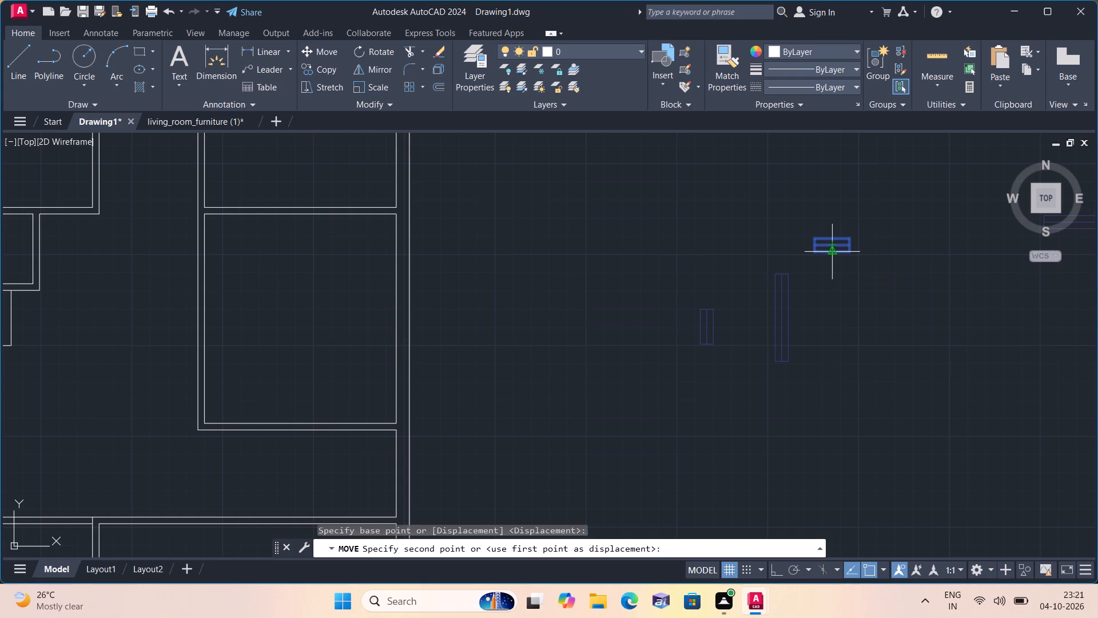
{"action": "scroll", "coordinate": [722, 246], "scroll_direction": "down", "scroll_amount": 3}
{"action": "scroll", "coordinate": [564, 179], "scroll_direction": "up", "scroll_amount": 3}
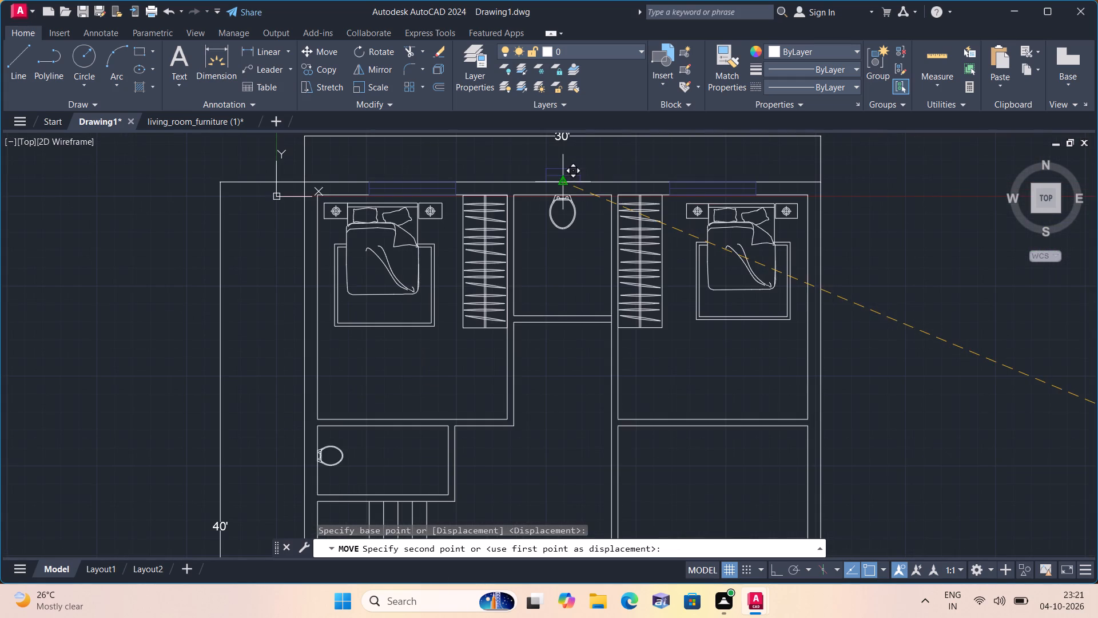
{"action": "scroll", "coordinate": [554, 194], "scroll_direction": "up", "scroll_amount": 3}
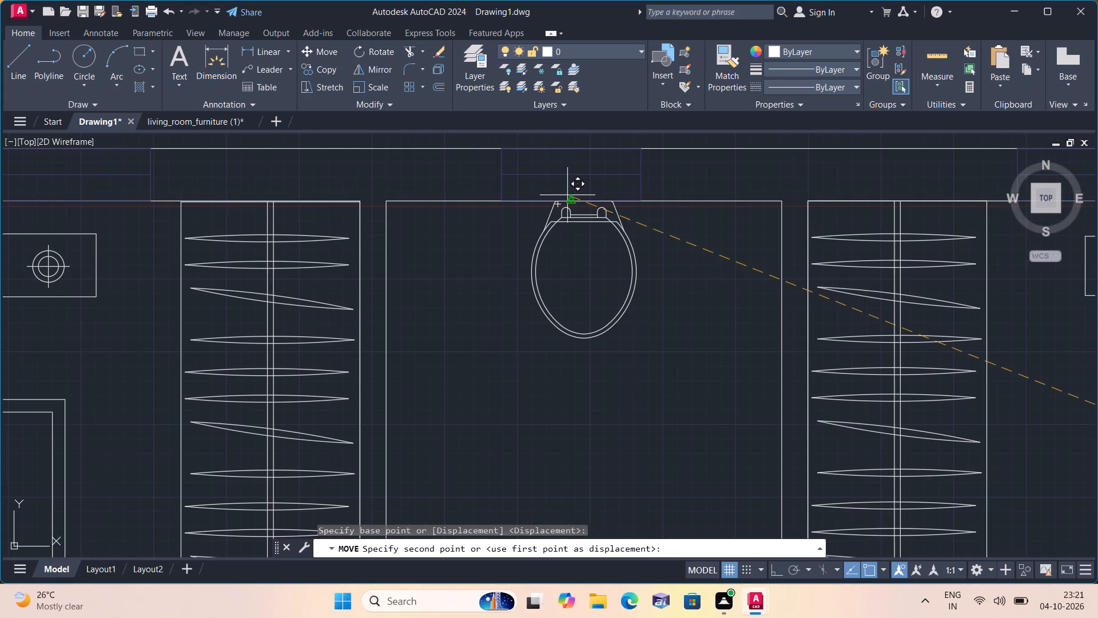
{"action": "left_click", "coordinate": [572, 197]}
Copy the long vertical window symbol from its midpoint into the right outer wall, centred on the top-right bedroom and on the room below it.
{"action": "scroll", "coordinate": [609, 244], "scroll_direction": "down", "scroll_amount": 1}
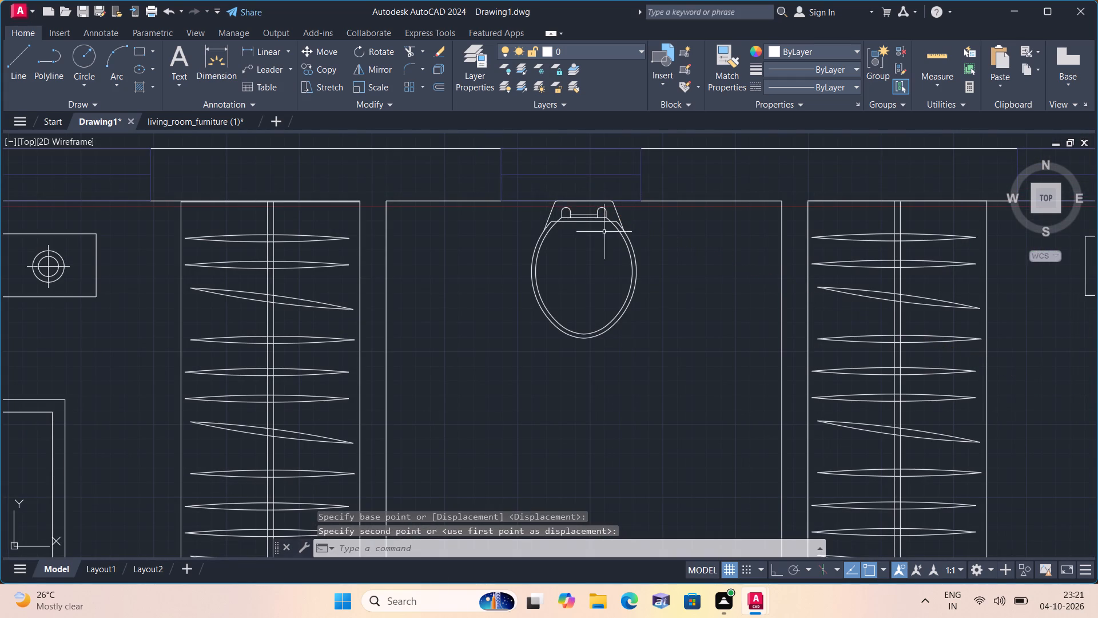
{"action": "middle_click_drag", "start_coordinate": [626, 342], "coordinate": [598, 287]}
{"action": "scroll", "coordinate": [598, 282], "scroll_direction": "down", "scroll_amount": 1}
{"action": "middle_click_drag", "start_coordinate": [610, 335], "coordinate": [609, 335]}
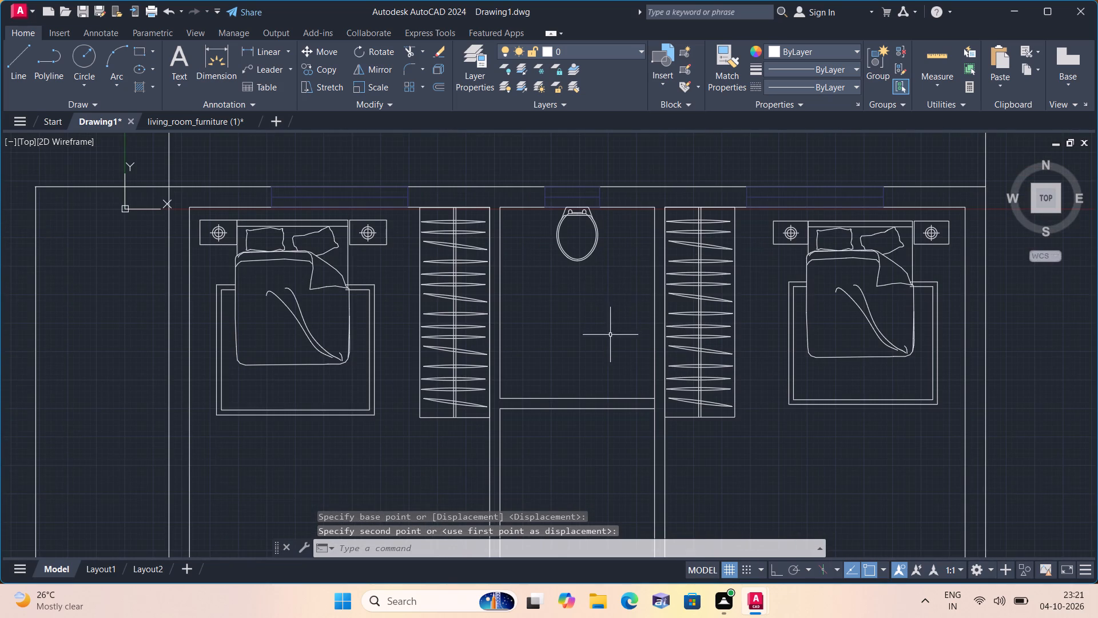
{"action": "middle_click_drag", "start_coordinate": [609, 335], "coordinate": [571, 287]}
{"action": "scroll", "coordinate": [738, 336], "scroll_direction": "down", "scroll_amount": 1}
{"action": "middle_click_drag", "start_coordinate": [742, 342], "coordinate": [648, 365]}
{"action": "scroll", "coordinate": [649, 362], "scroll_direction": "down", "scroll_amount": 1}
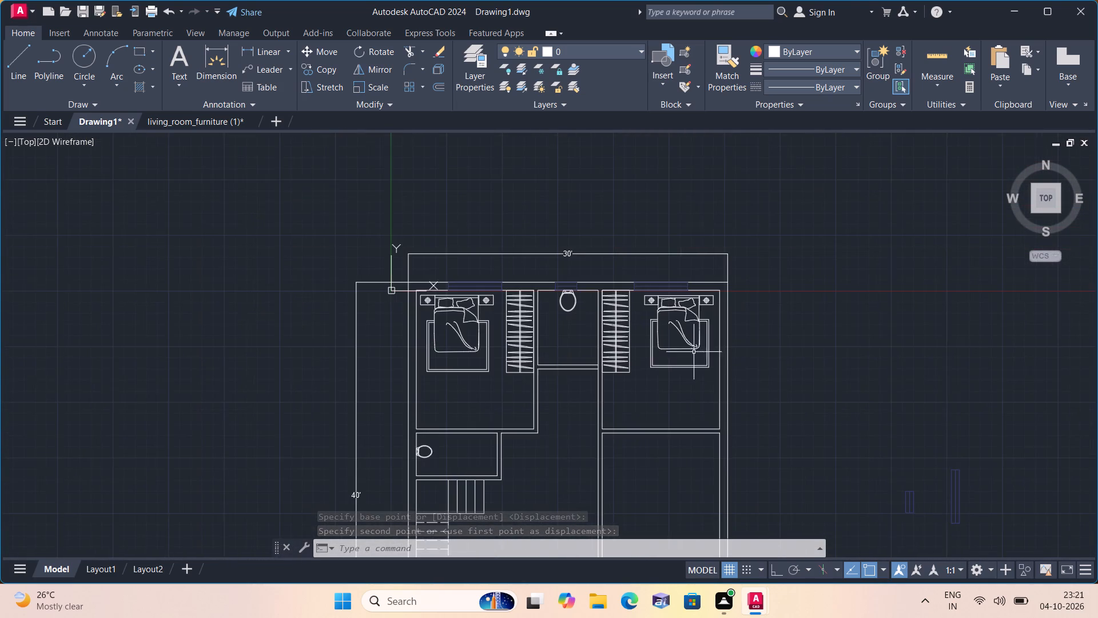
{"action": "middle_click_drag", "start_coordinate": [793, 355], "coordinate": [693, 264]}
{"action": "scroll", "coordinate": [833, 339], "scroll_direction": "up", "scroll_amount": 1}
{"action": "left_click_drag", "start_coordinate": [835, 353], "coordinate": [848, 377]}
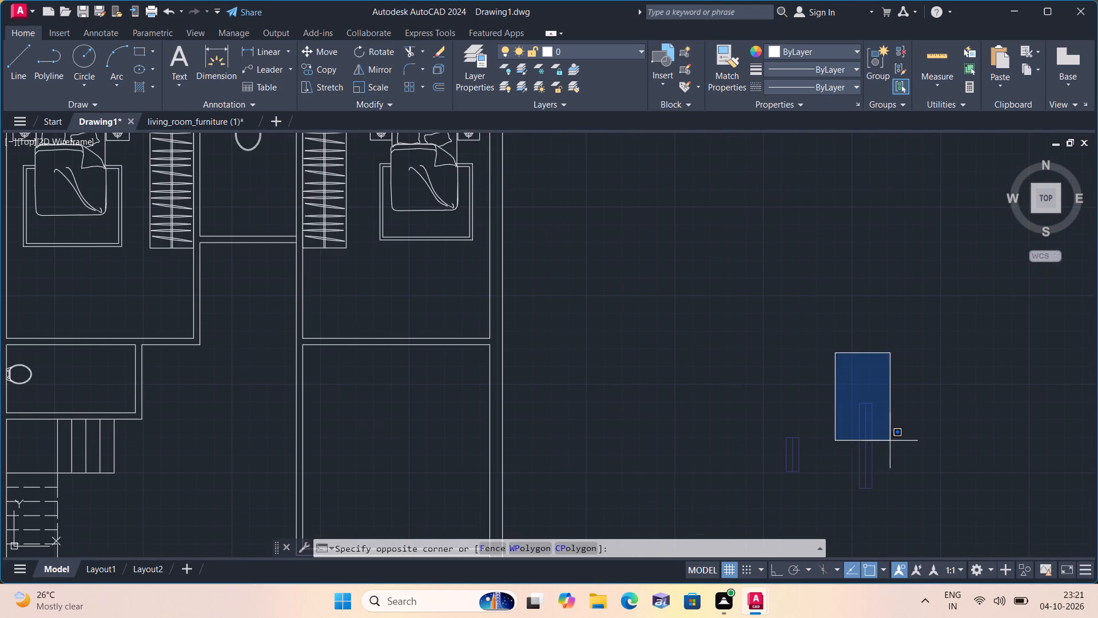
{"action": "left_click", "coordinate": [954, 538]}
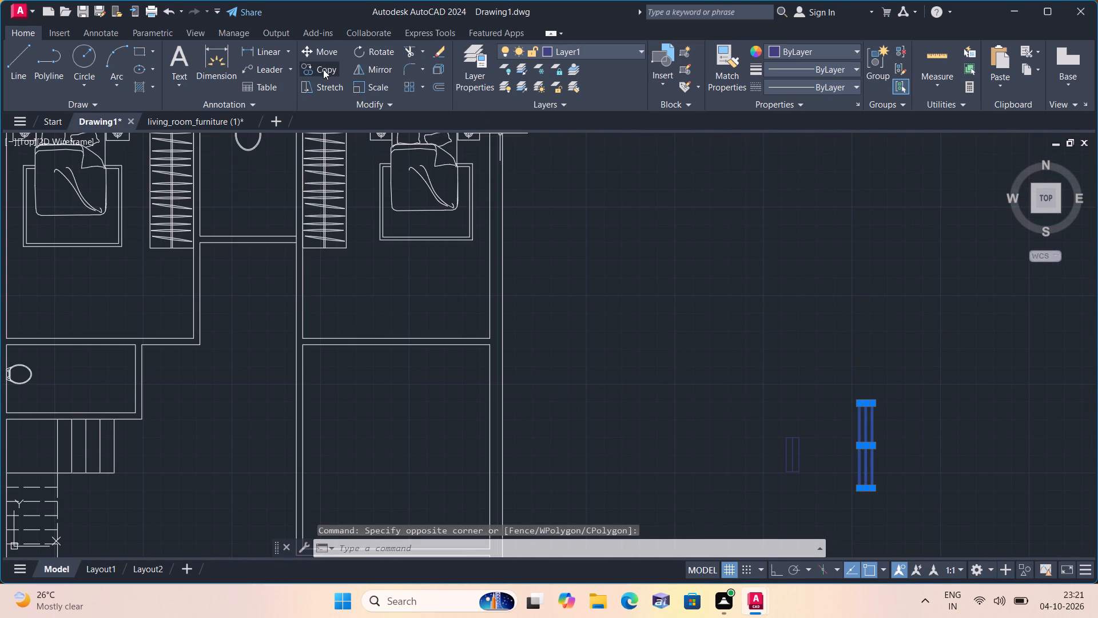
{"action": "left_click", "coordinate": [322, 69]}
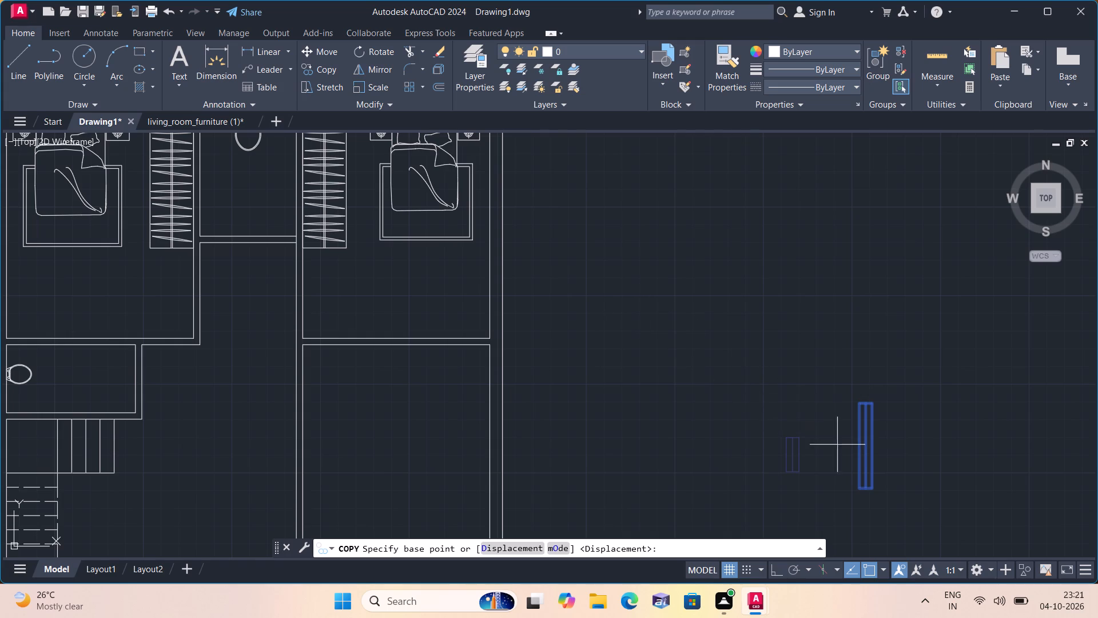
{"action": "left_click", "coordinate": [856, 443]}
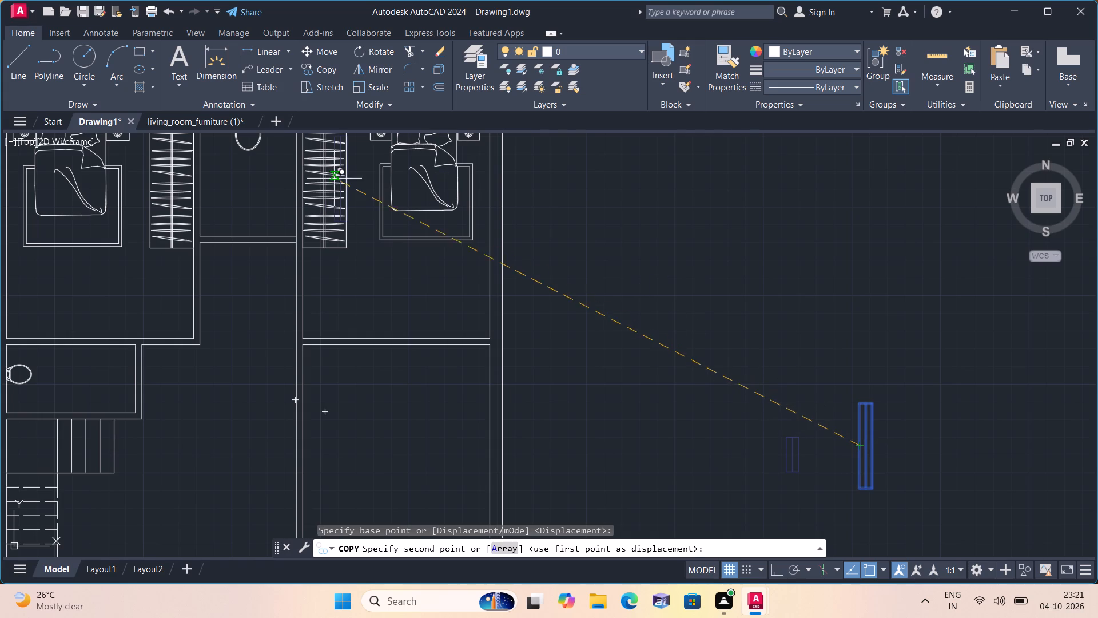
{"action": "scroll", "coordinate": [522, 274], "scroll_direction": "down", "scroll_amount": 2}
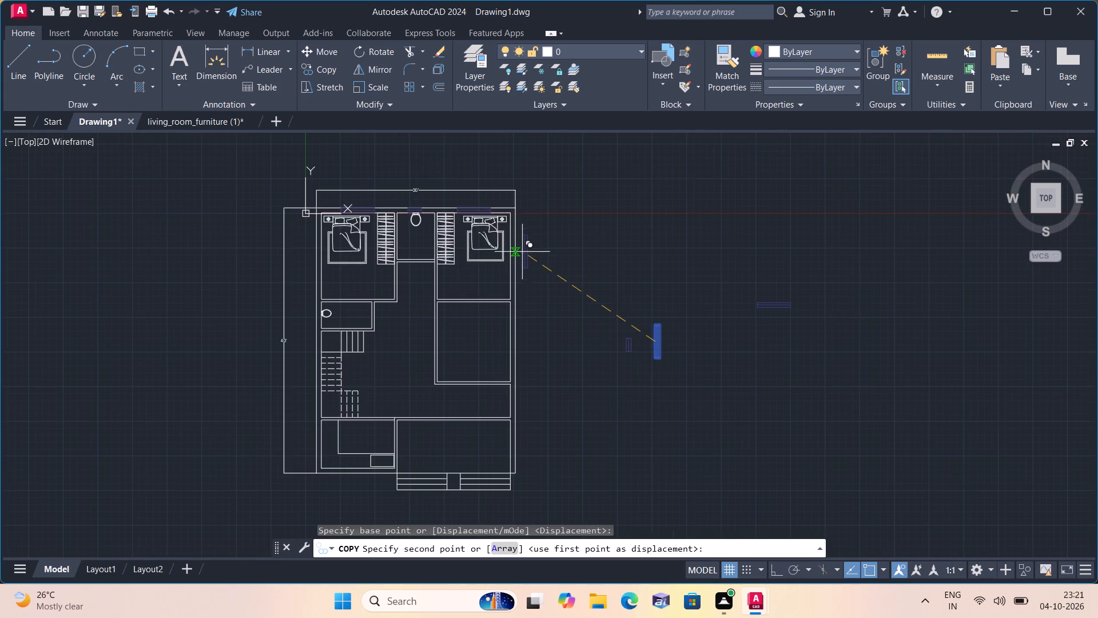
{"action": "scroll", "coordinate": [508, 240], "scroll_direction": "up", "scroll_amount": 2}
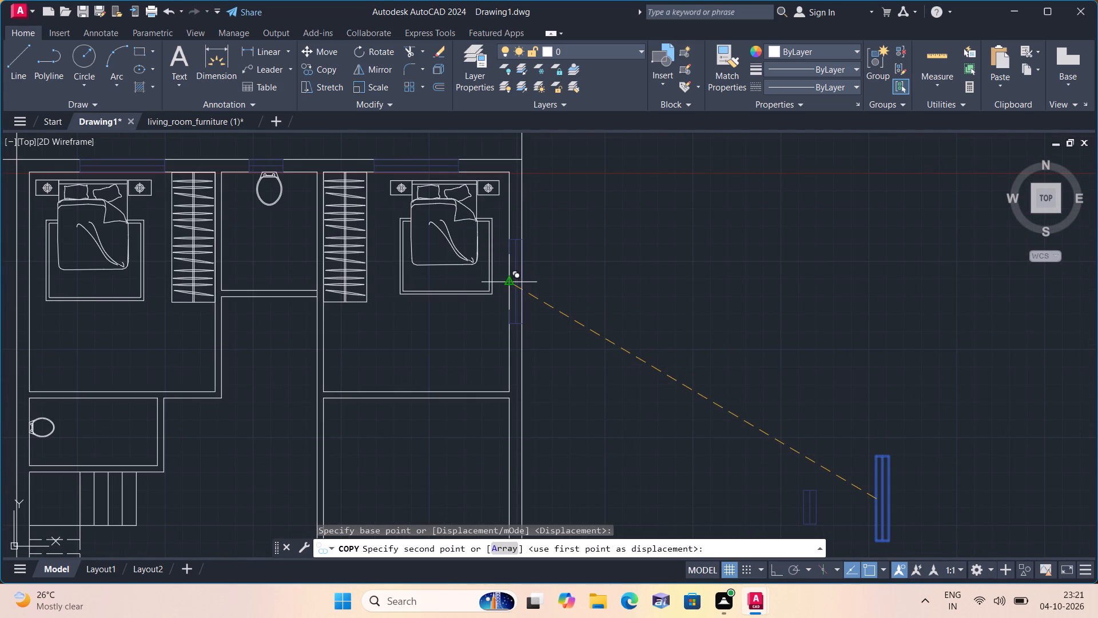
{"action": "left_click", "coordinate": [511, 286]}
{"action": "middle_click_drag", "start_coordinate": [594, 353], "coordinate": [560, 212]}
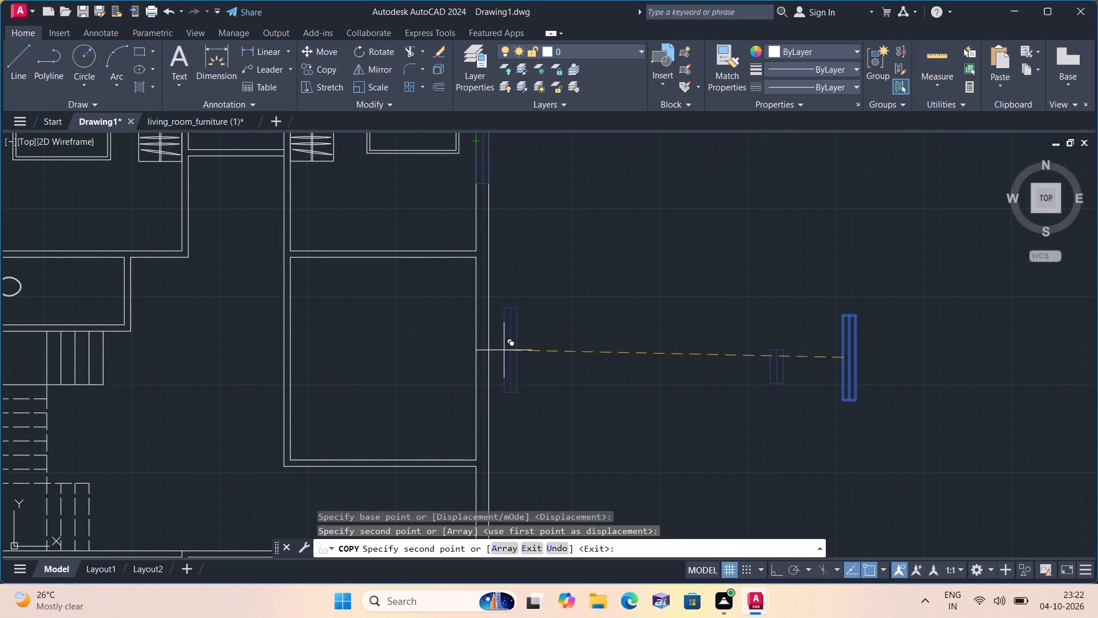
{"action": "left_click", "coordinate": [477, 358]}
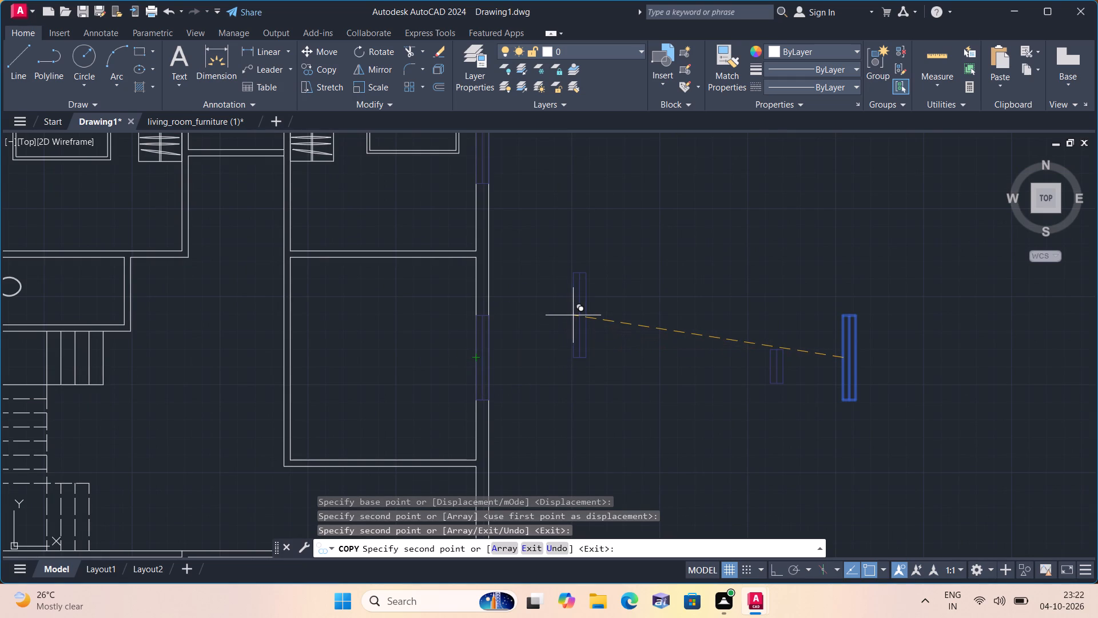
{"action": "key", "text": "Escape"}
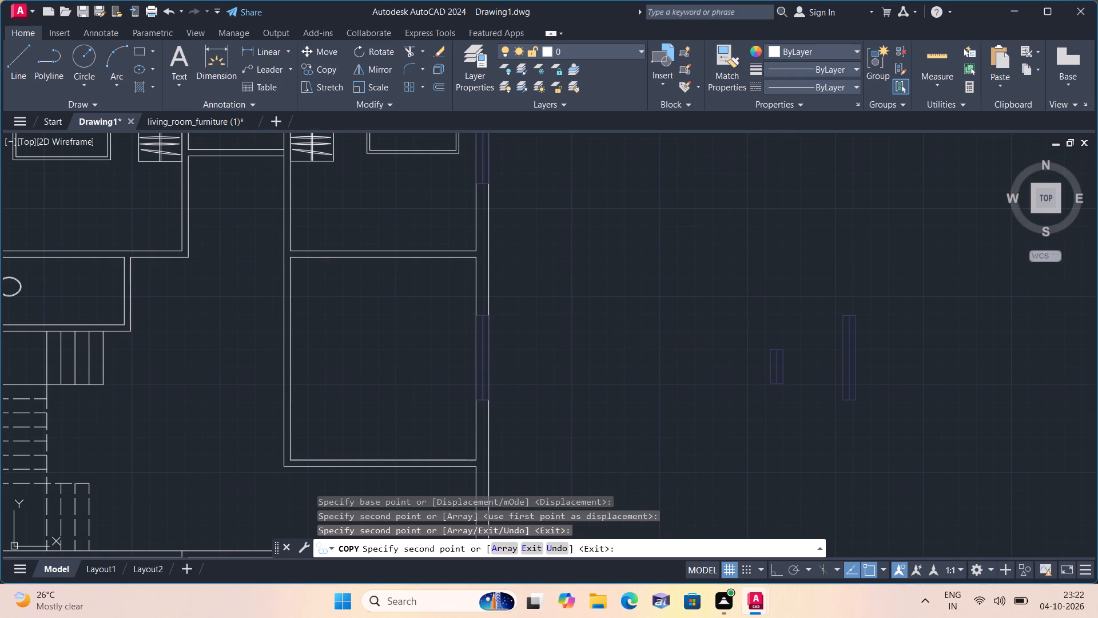
Move the short vertical window symbol from its right midpoint into the left outer wall, behind the toilet of the left bathroom.
{"action": "left_click", "coordinate": [660, 313]}
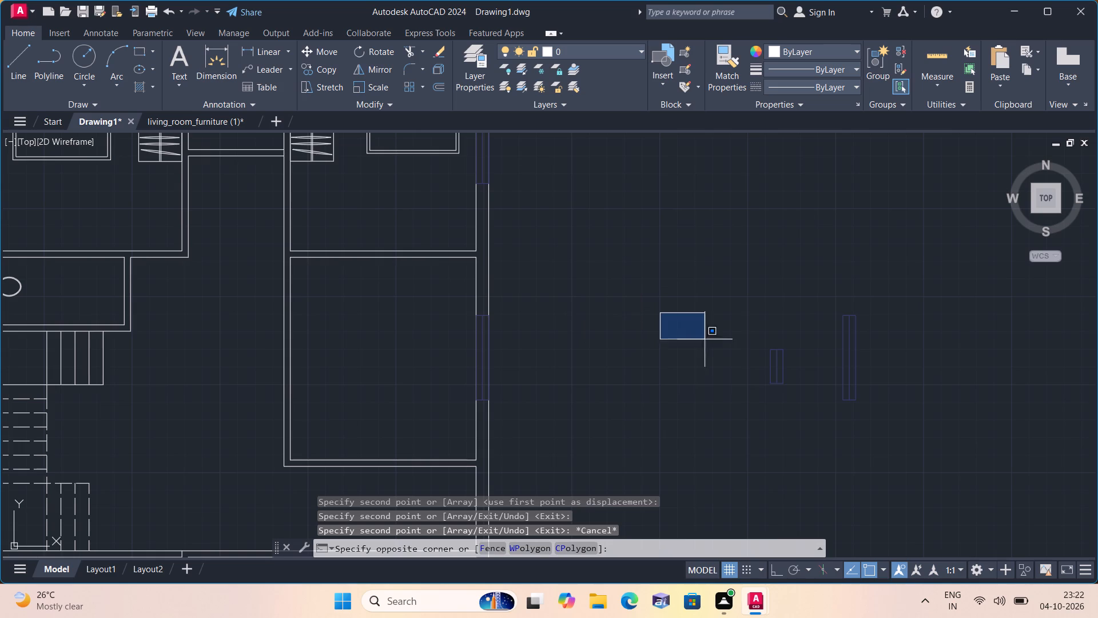
{"action": "left_click", "coordinate": [821, 447]}
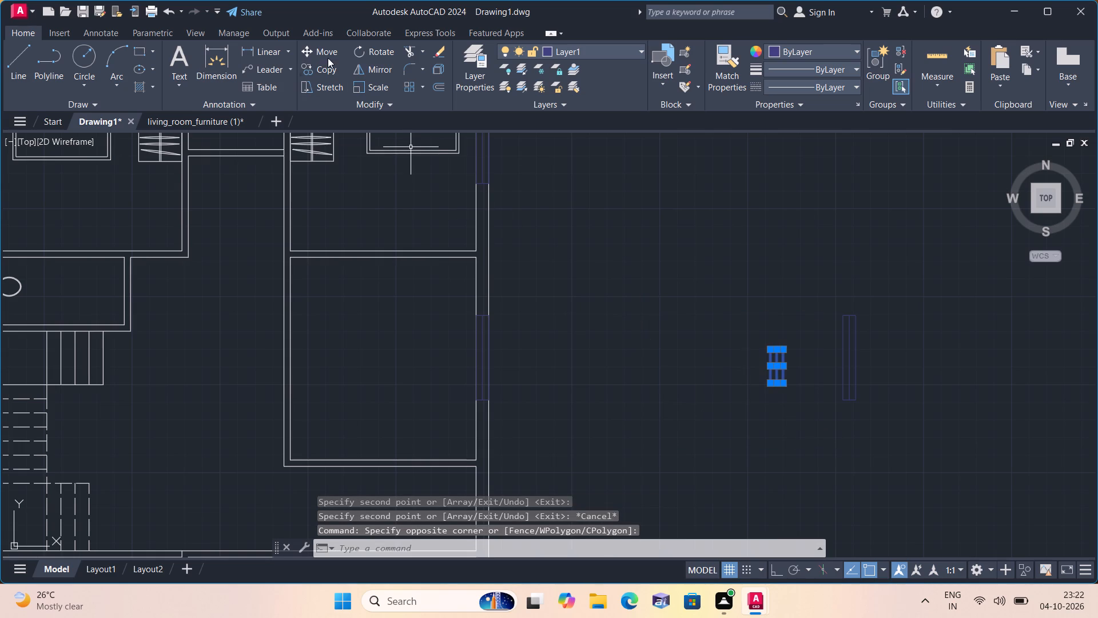
{"action": "left_click", "coordinate": [324, 51]}
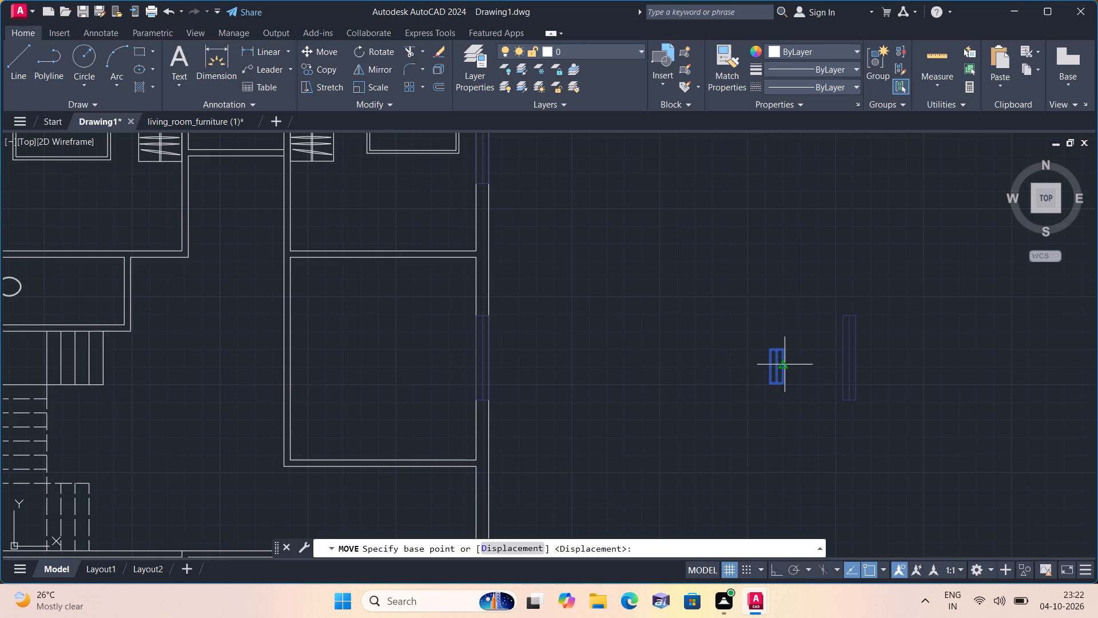
{"action": "left_click", "coordinate": [783, 365]}
{"action": "scroll", "coordinate": [750, 339], "scroll_direction": "down", "scroll_amount": 2}
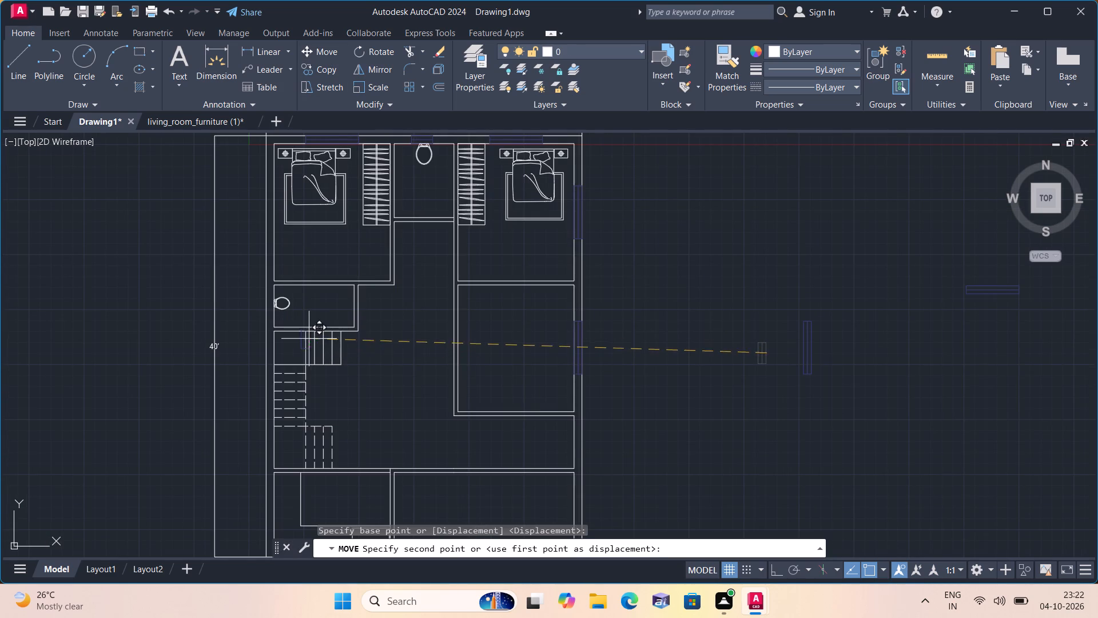
{"action": "scroll", "coordinate": [263, 309], "scroll_direction": "up", "scroll_amount": 3}
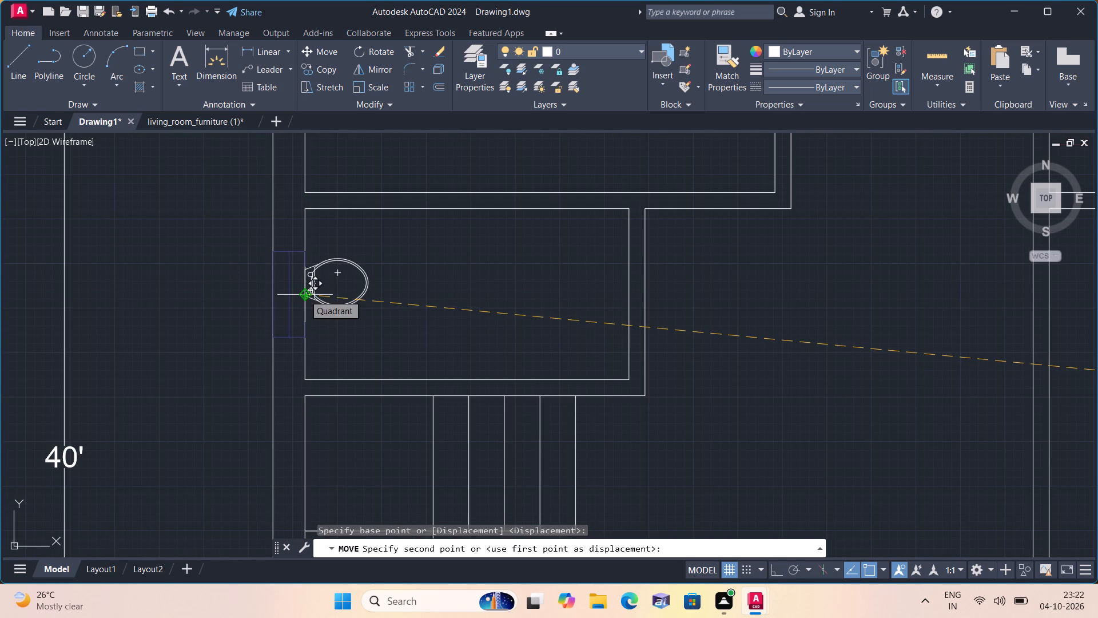
{"action": "left_click", "coordinate": [304, 295]}
Copy the long vertical window symbol from its right midpoint into the left outer wall, centred on the top-left bedroom and the front room with the L-shaped counter.
{"action": "scroll", "coordinate": [486, 303], "scroll_direction": "down", "scroll_amount": 3}
{"action": "middle_click_drag", "start_coordinate": [494, 307], "coordinate": [429, 287]}
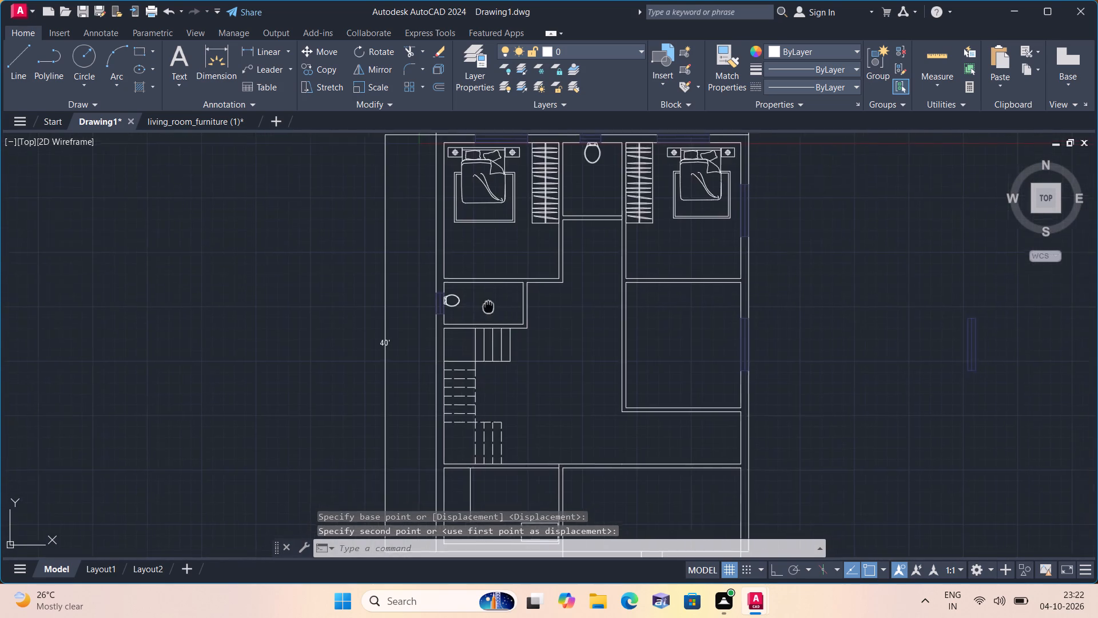
{"action": "middle_click_drag", "start_coordinate": [429, 287], "coordinate": [355, 253]}
{"action": "scroll", "coordinate": [355, 253], "scroll_direction": "down", "scroll_amount": 2}
{"action": "scroll", "coordinate": [503, 220], "scroll_direction": "up", "scroll_amount": 1}
{"action": "left_click_drag", "start_coordinate": [509, 231], "coordinate": [522, 251]}
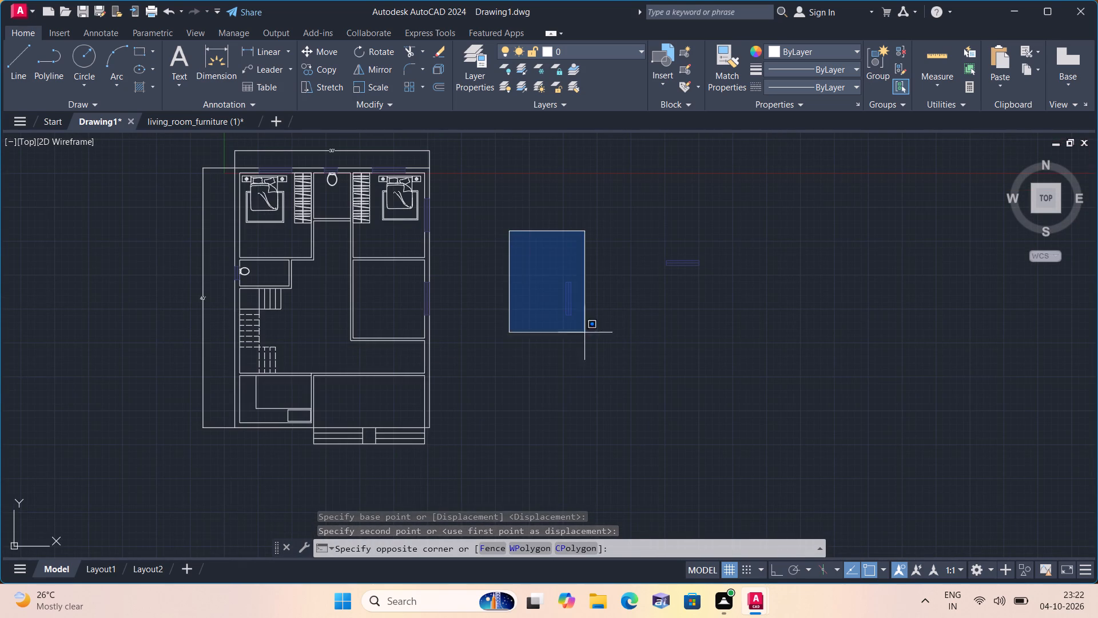
{"action": "left_click", "coordinate": [598, 359]}
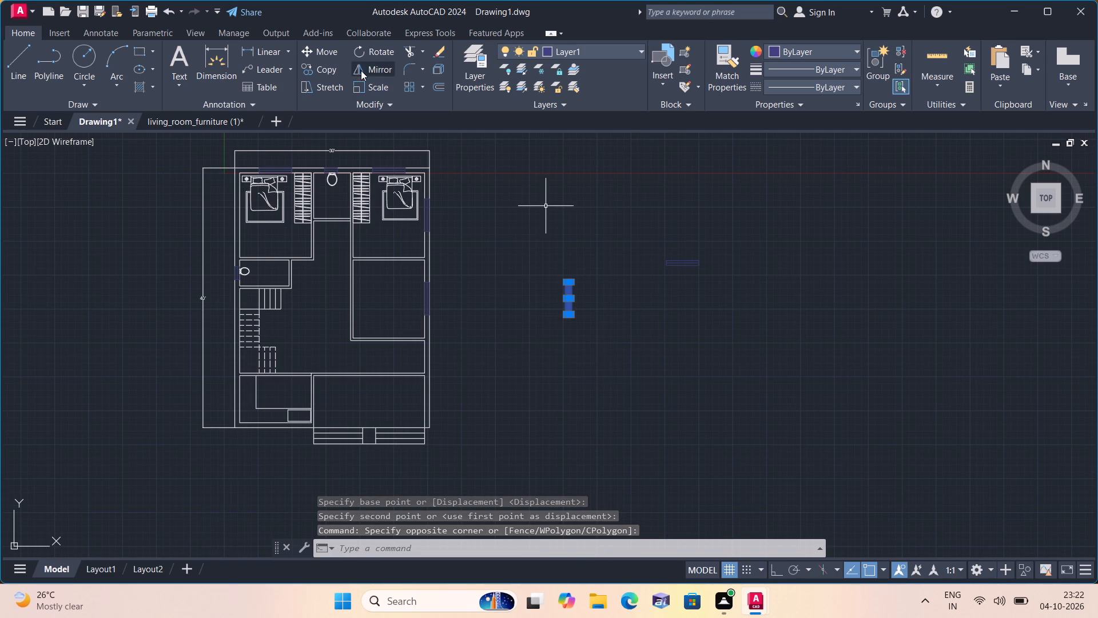
{"action": "left_click", "coordinate": [320, 60]}
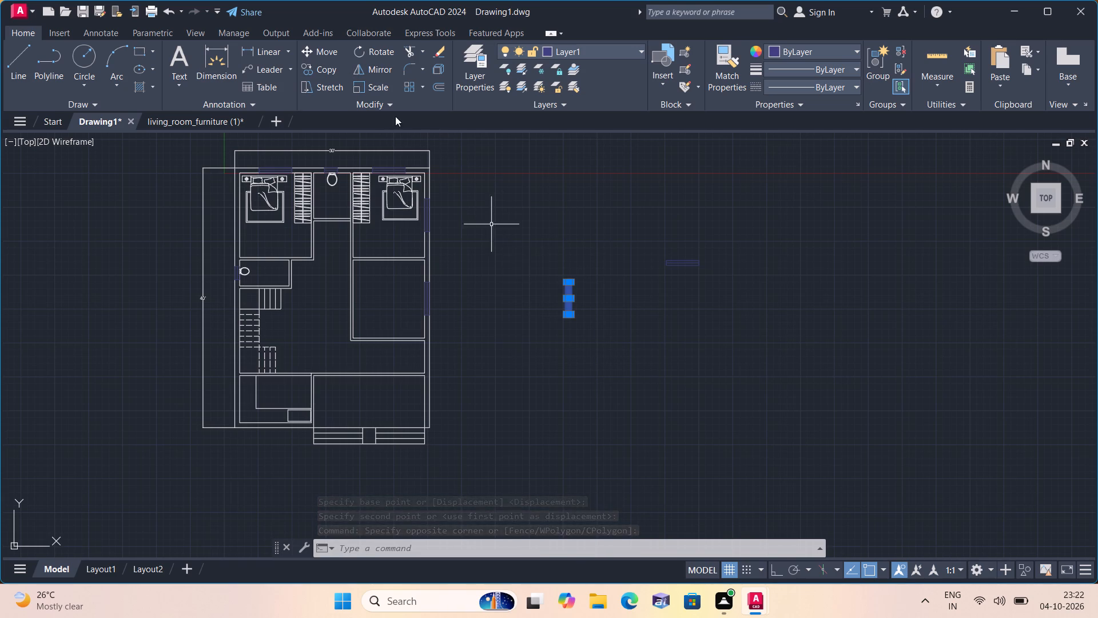
{"action": "left_click", "coordinate": [332, 70]}
{"action": "scroll", "coordinate": [483, 203], "scroll_direction": "up", "scroll_amount": 2}
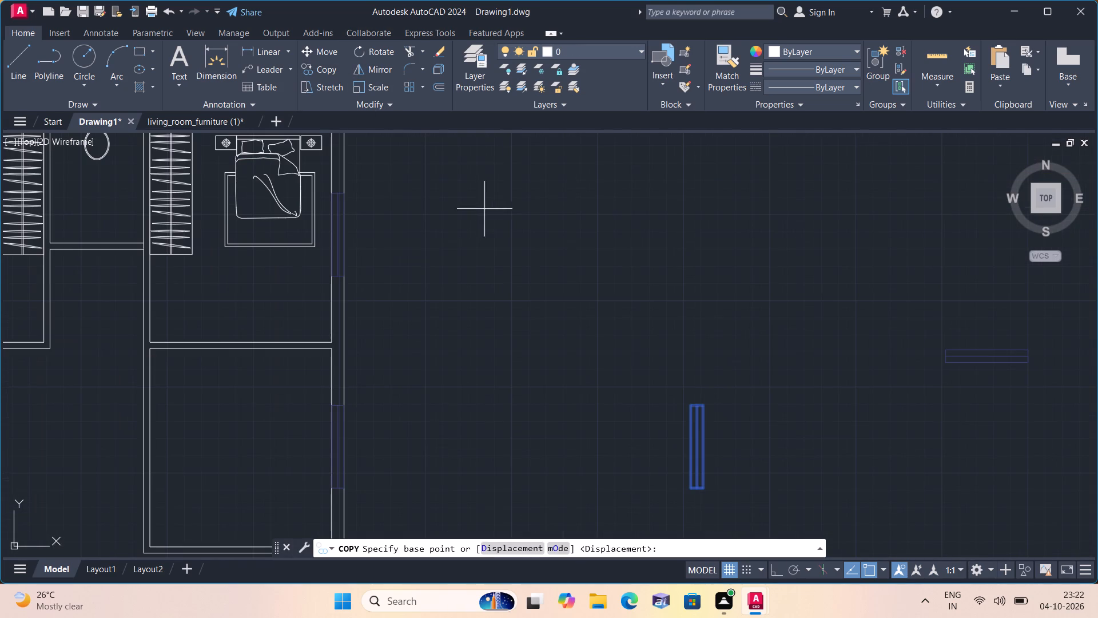
{"action": "left_click", "coordinate": [701, 445]}
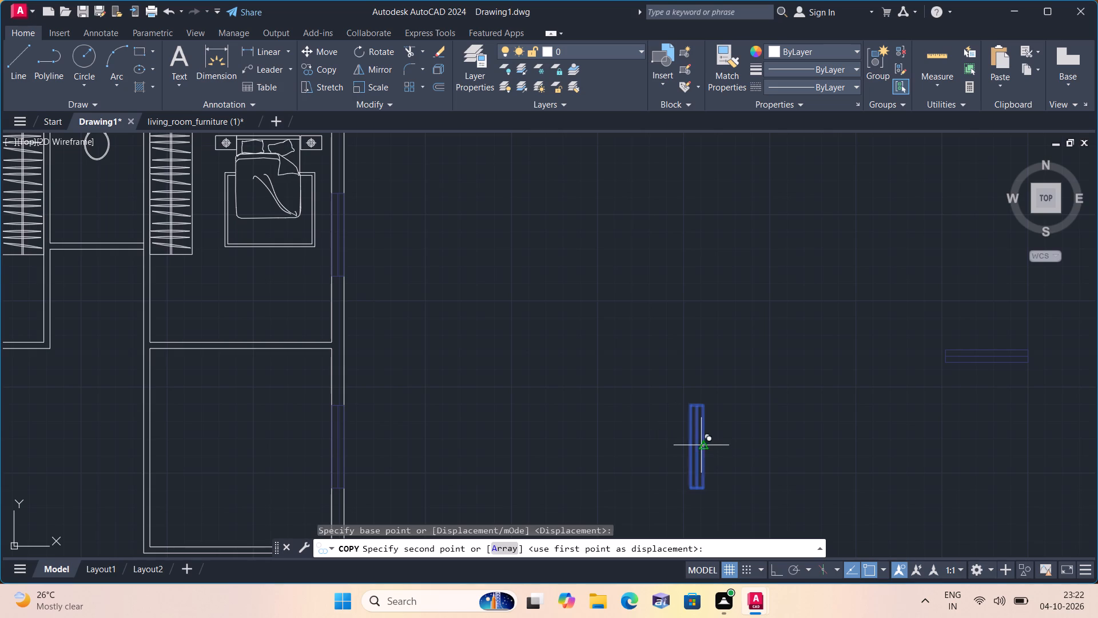
{"action": "middle_click_drag", "start_coordinate": [574, 323], "coordinate": [572, 292]}
{"action": "scroll", "coordinate": [571, 321], "scroll_direction": "down", "scroll_amount": 1}
{"action": "middle_click_drag", "start_coordinate": [566, 258], "coordinate": [703, 299]}
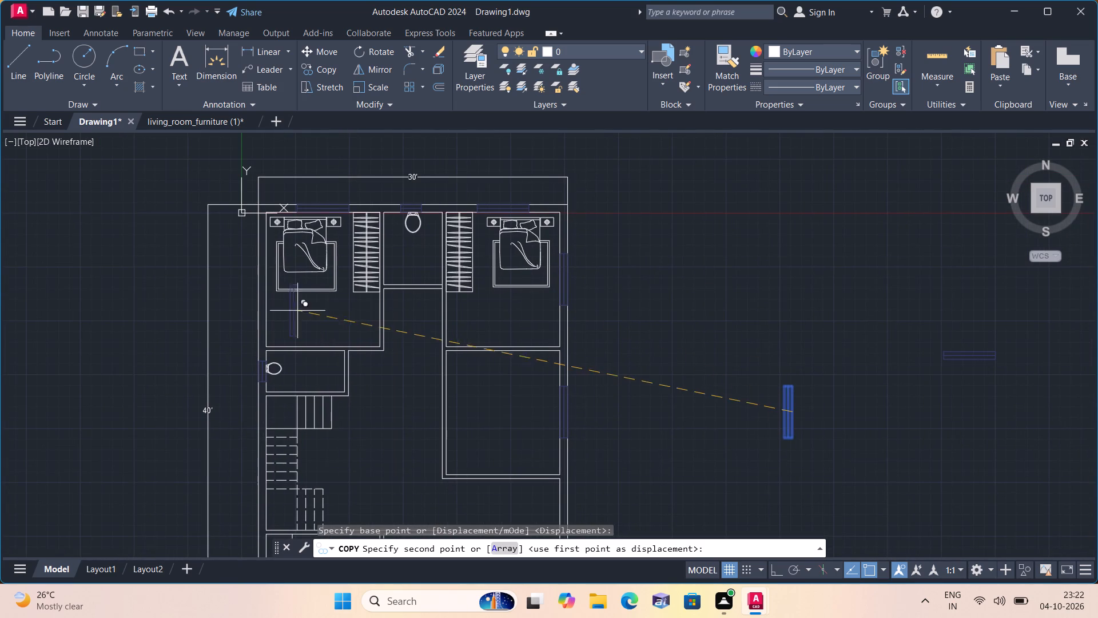
{"action": "scroll", "coordinate": [263, 289], "scroll_direction": "up", "scroll_amount": 2}
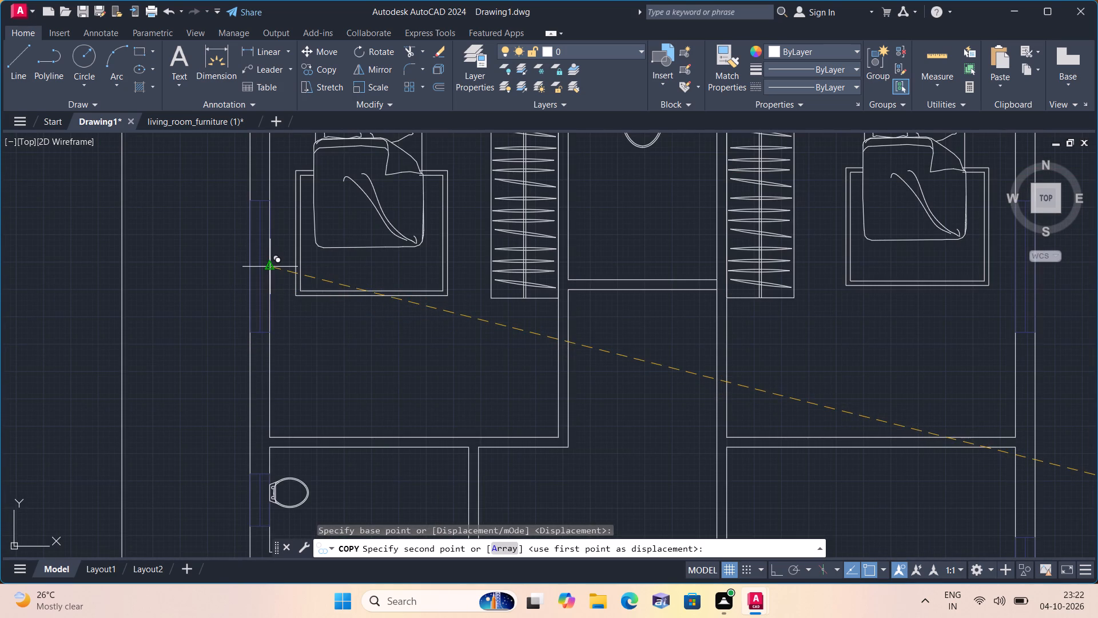
{"action": "left_click", "coordinate": [269, 266]}
{"action": "middle_click_drag", "start_coordinate": [261, 366], "coordinate": [295, 231]}
{"action": "scroll", "coordinate": [279, 257], "scroll_direction": "down", "scroll_amount": 1}
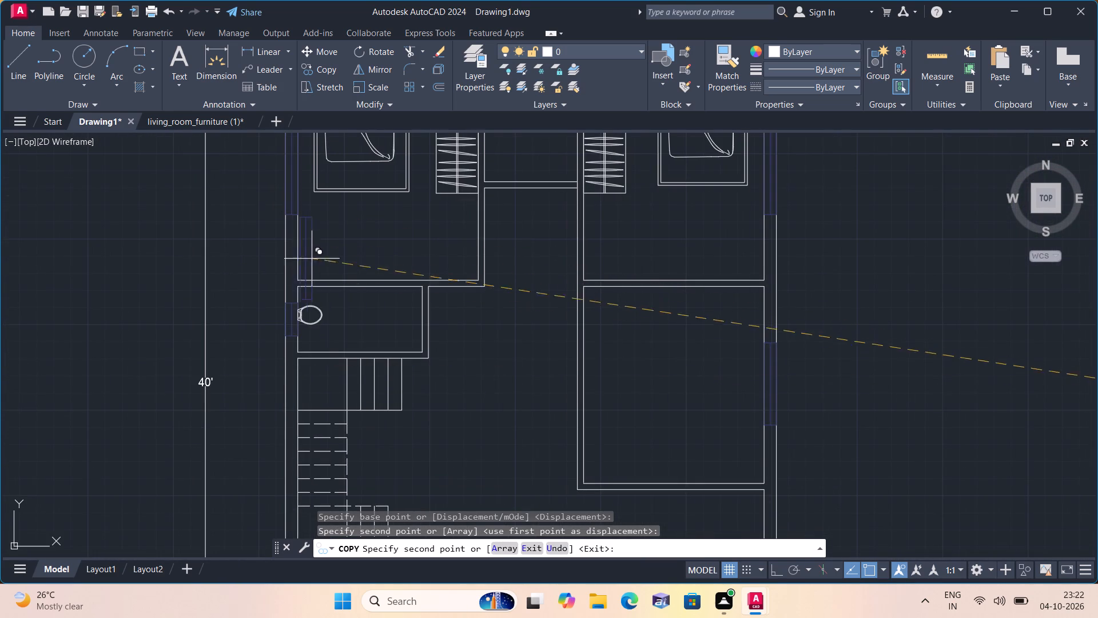
{"action": "middle_click_drag", "start_coordinate": [327, 349], "coordinate": [321, 191]}
{"action": "middle_click_drag", "start_coordinate": [300, 374], "coordinate": [297, 218]}
{"action": "scroll", "coordinate": [300, 374], "scroll_direction": "down", "scroll_amount": 1}
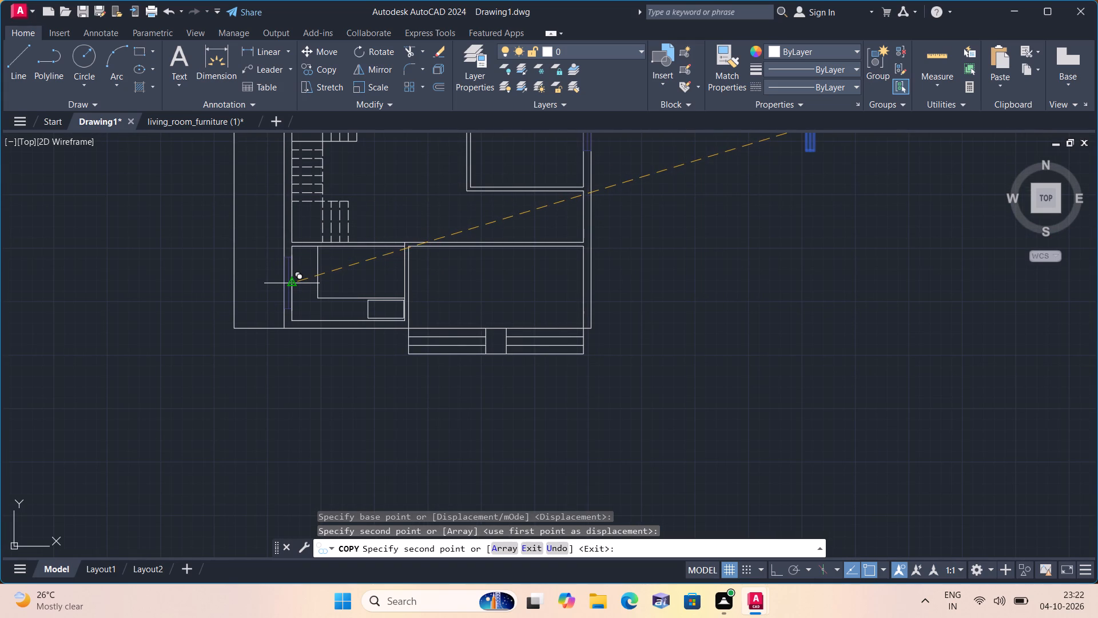
{"action": "left_click", "coordinate": [291, 283]}
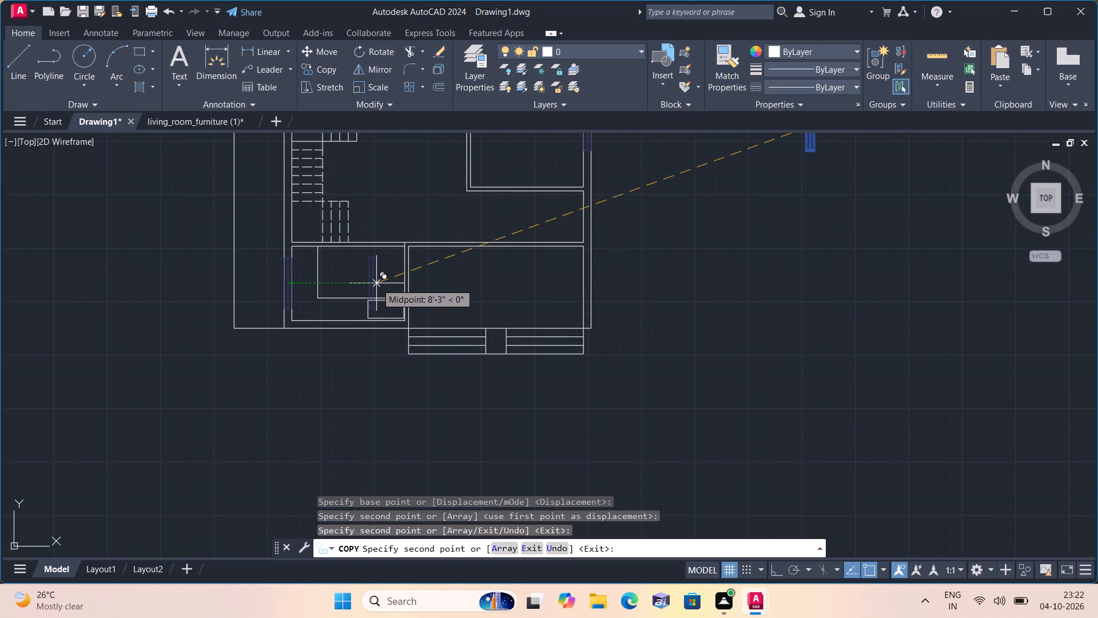
{"action": "key", "text": "Escape"}
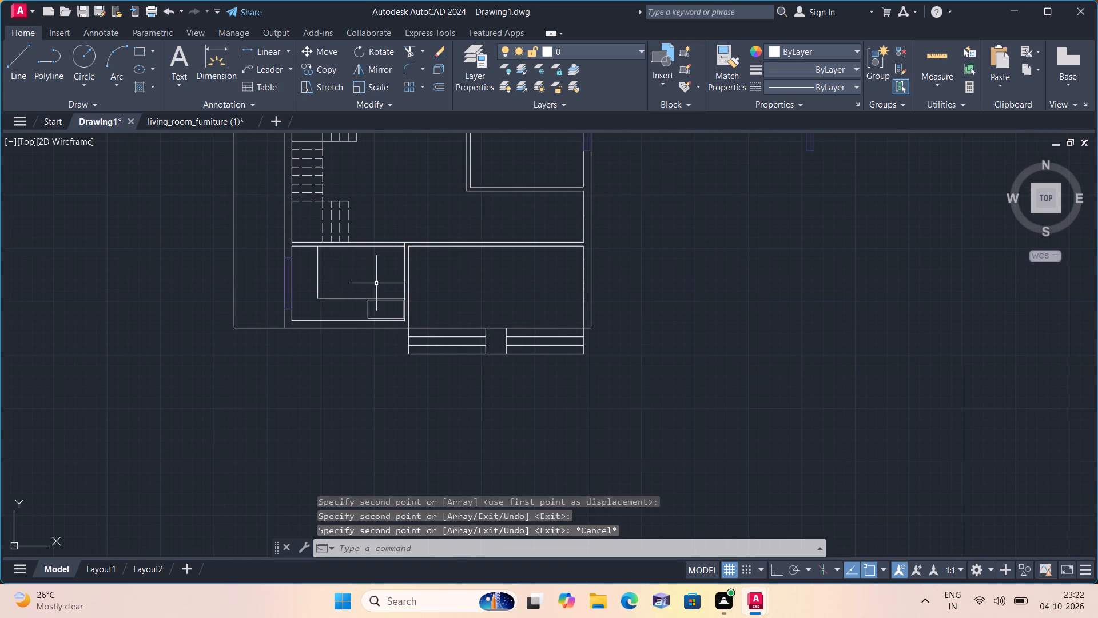
Copy the long horizontal window symbol from its upper midpoint into the bottom outer wall, centred on the front room with the L-shaped counter.
{"action": "scroll", "coordinate": [376, 283], "scroll_direction": "up", "scroll_amount": 1}
{"action": "scroll", "coordinate": [376, 283], "scroll_direction": "down", "scroll_amount": 1}
{"action": "scroll", "coordinate": [508, 327], "scroll_direction": "down", "scroll_amount": 1}
{"action": "middle_click_drag", "start_coordinate": [674, 315], "coordinate": [590, 326]}
{"action": "scroll", "coordinate": [668, 312], "scroll_direction": "down", "scroll_amount": 1}
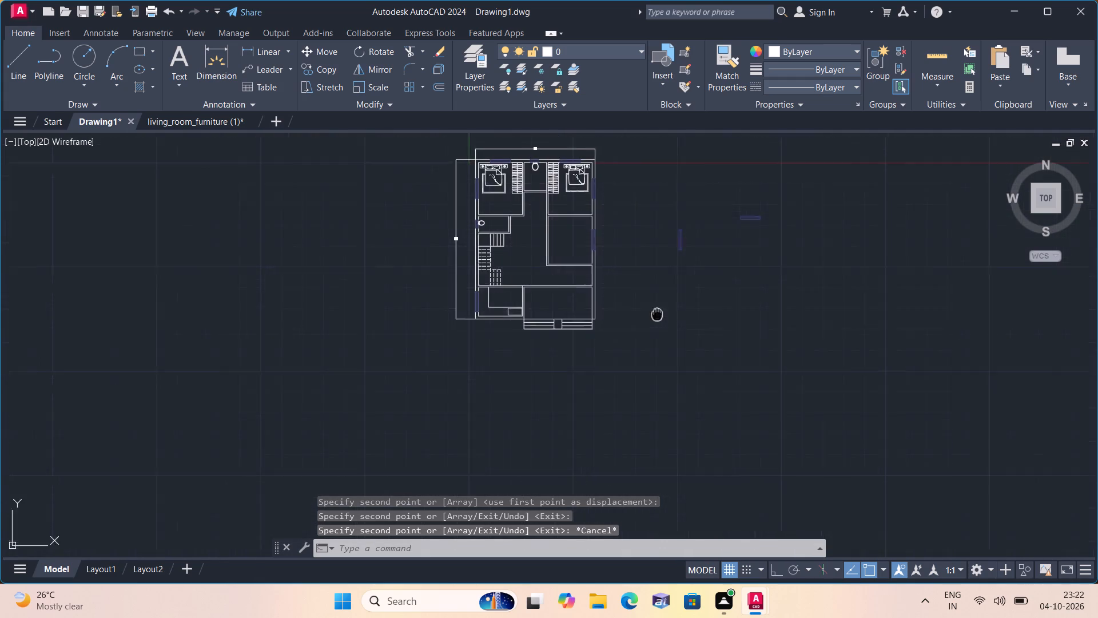
{"action": "middle_click_drag", "start_coordinate": [590, 326], "coordinate": [576, 329]}
{"action": "scroll", "coordinate": [576, 329], "scroll_direction": "up", "scroll_amount": 1}
{"action": "left_click_drag", "start_coordinate": [674, 168], "coordinate": [685, 175]}
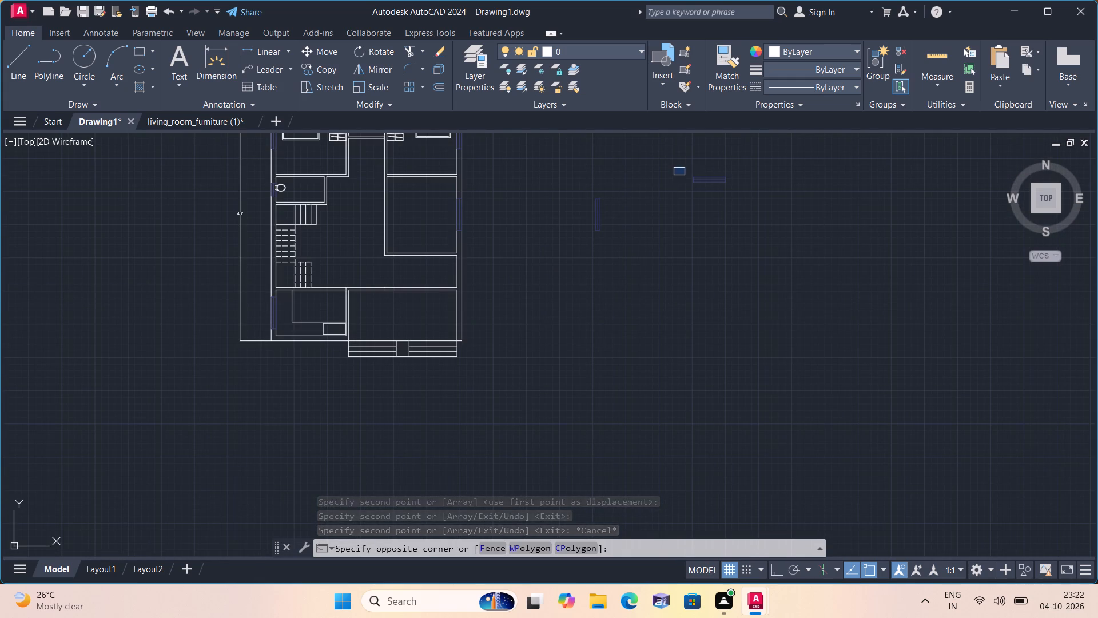
{"action": "left_click", "coordinate": [836, 232]}
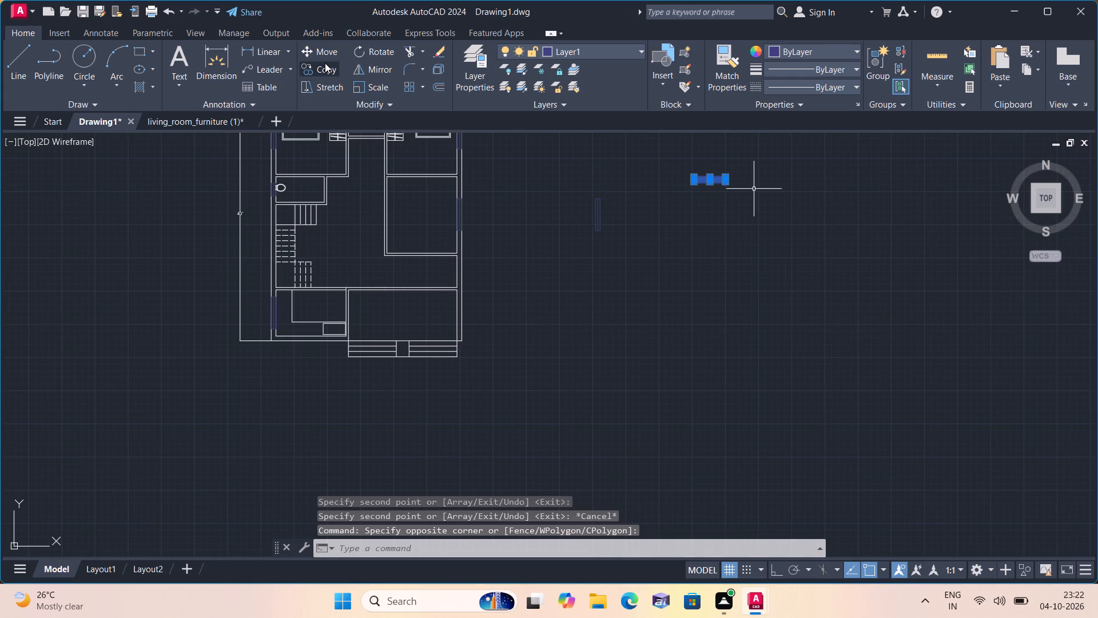
{"action": "left_click", "coordinate": [325, 63]}
{"action": "scroll", "coordinate": [699, 171], "scroll_direction": "up", "scroll_amount": 1}
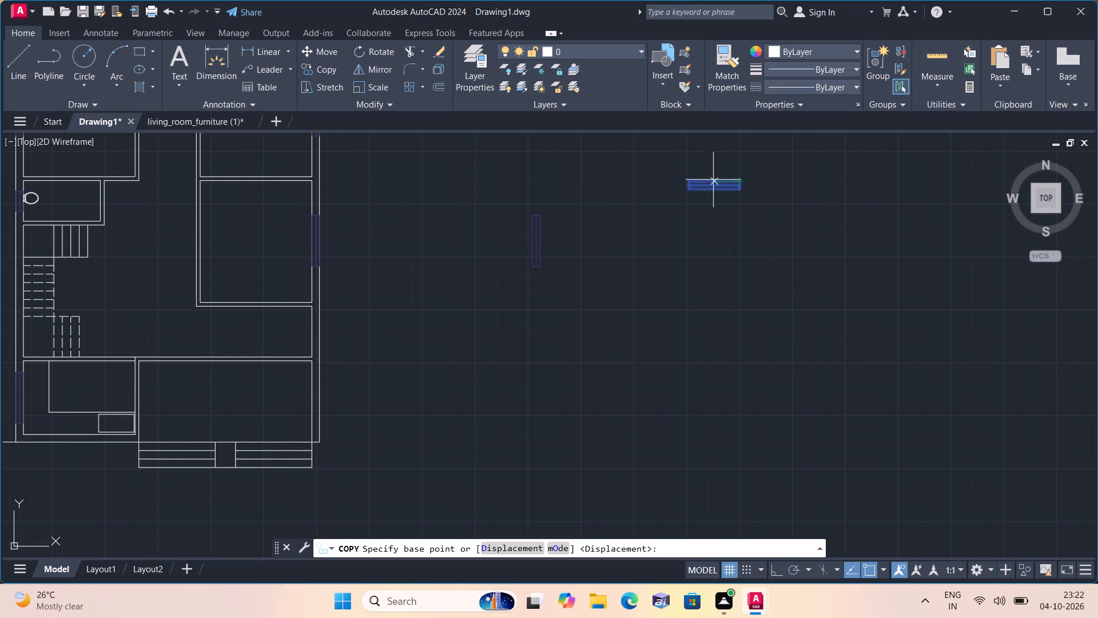
{"action": "left_click", "coordinate": [713, 180]}
{"action": "middle_click_drag", "start_coordinate": [560, 347], "coordinate": [698, 245]}
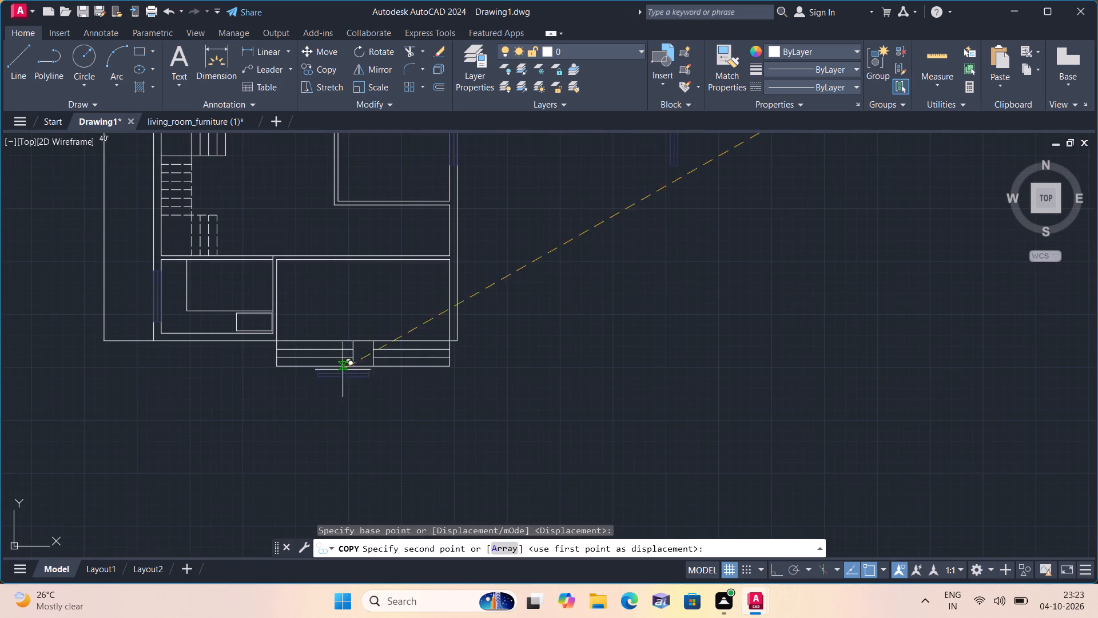
{"action": "scroll", "coordinate": [181, 343], "scroll_direction": "up", "scroll_amount": 3}
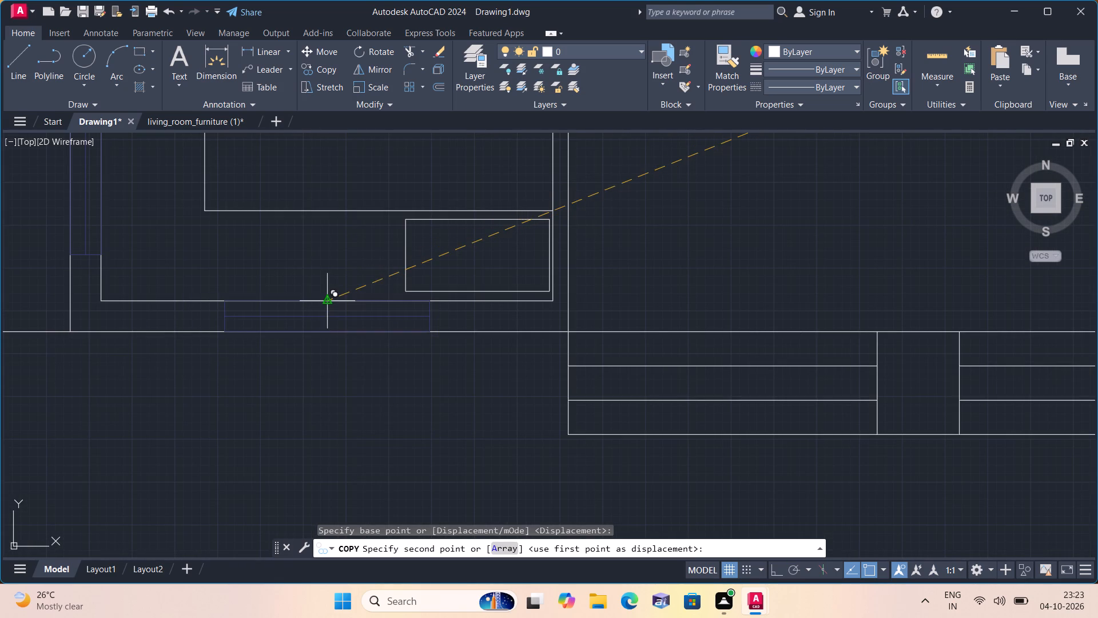
{"action": "left_click", "coordinate": [326, 302]}
{"action": "scroll", "coordinate": [336, 318], "scroll_direction": "down", "scroll_amount": 2}
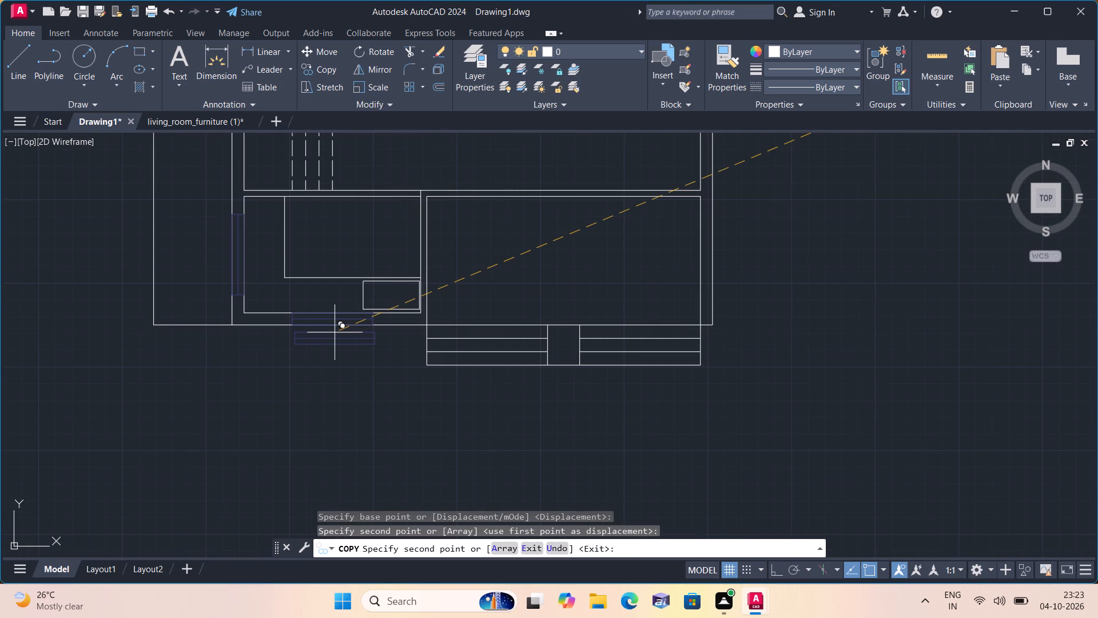
{"action": "key", "text": "Escape"}
Delete the spare vertical window symbol lying outside the plan.
{"action": "scroll", "coordinate": [335, 332], "scroll_direction": "down", "scroll_amount": 2}
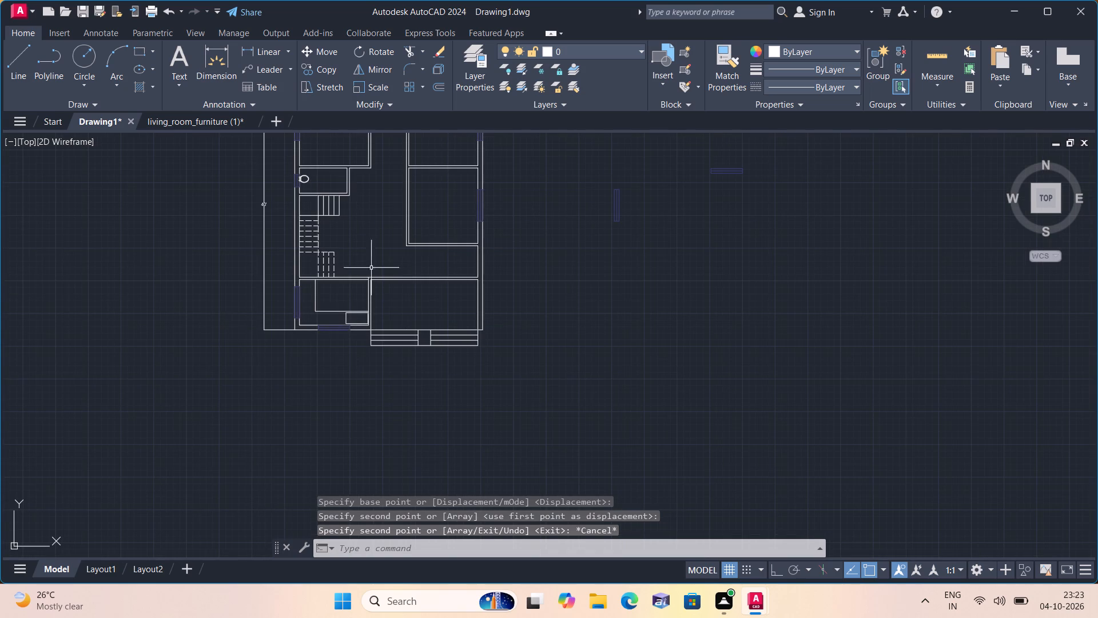
{"action": "middle_click_drag", "start_coordinate": [494, 225], "coordinate": [485, 268]}
{"action": "left_click_drag", "start_coordinate": [573, 201], "coordinate": [587, 228]}
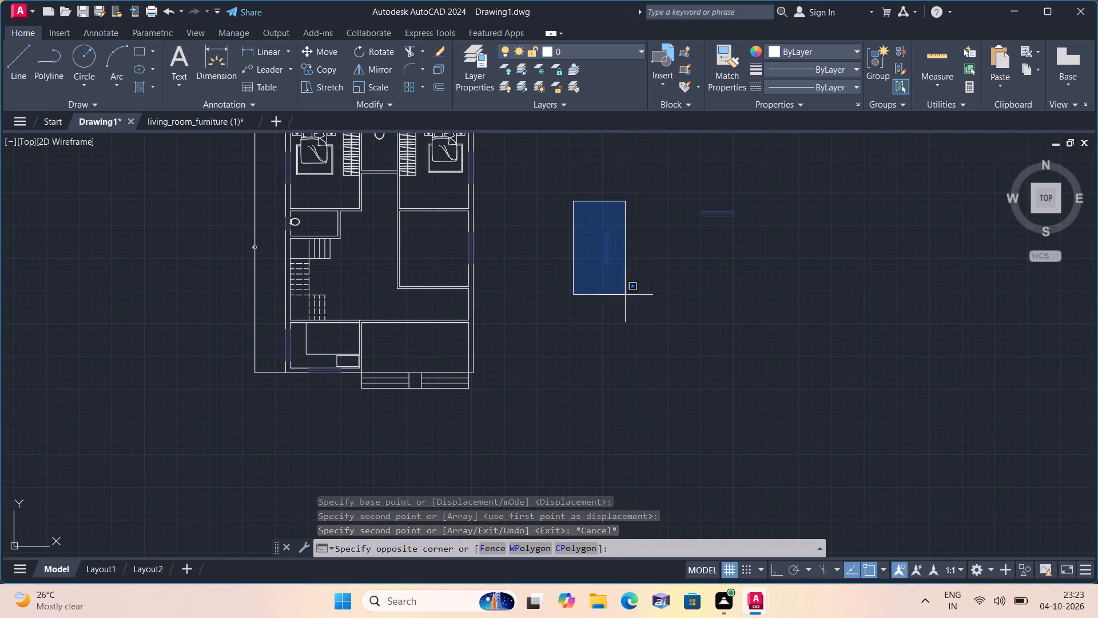
{"action": "left_click", "coordinate": [649, 322]}
{"action": "key", "text": "Delete"}
Trim away the lower half of the spare horizontal window symbol: its bottom line and both side stubs below the middle line.
{"action": "type", "text": "trim"}
{"action": "key", "text": "space"}
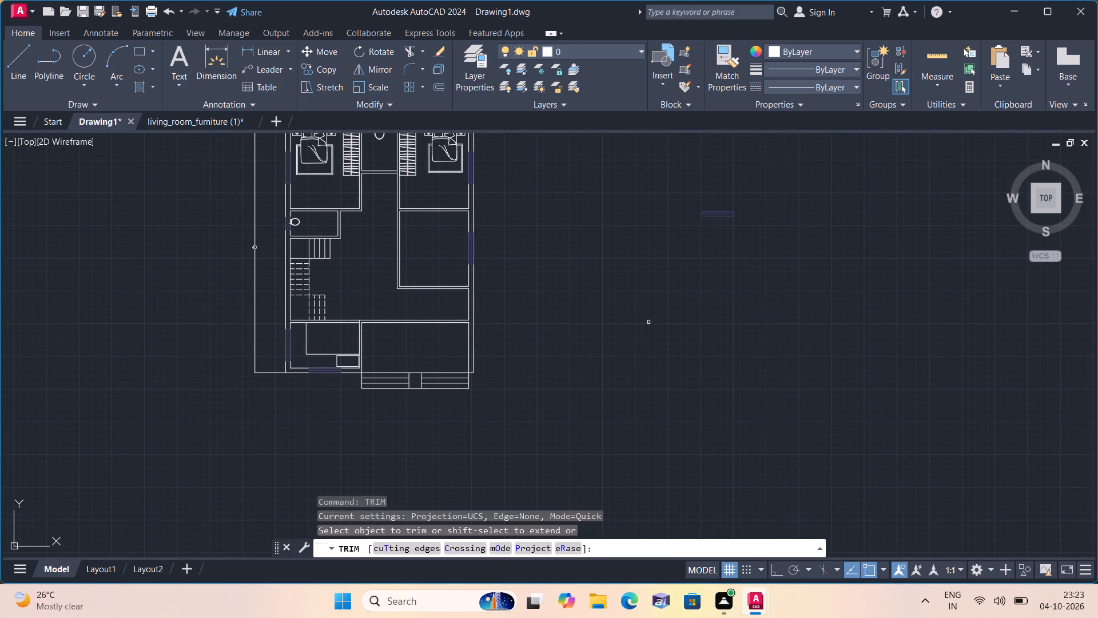
{"action": "middle_click_drag", "start_coordinate": [708, 244], "coordinate": [687, 266]}
{"action": "scroll", "coordinate": [701, 237], "scroll_direction": "up", "scroll_amount": 5}
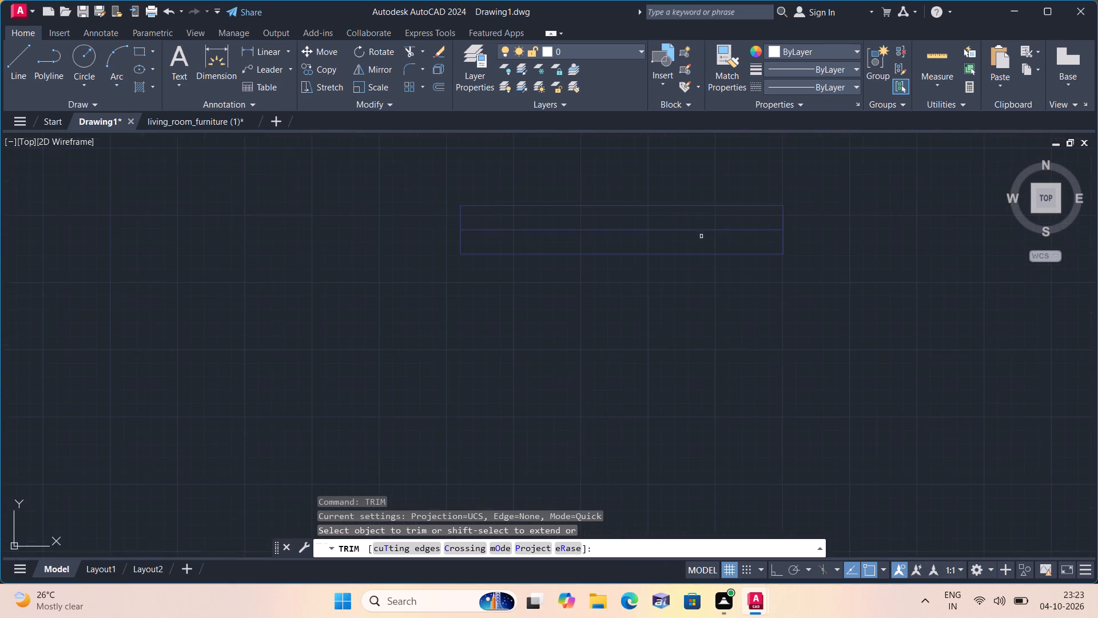
{"action": "scroll", "coordinate": [699, 241], "scroll_direction": "up", "scroll_amount": 1}
{"action": "left_click", "coordinate": [695, 242]}
{"action": "left_click", "coordinate": [715, 278]}
{"action": "left_click", "coordinate": [723, 262]}
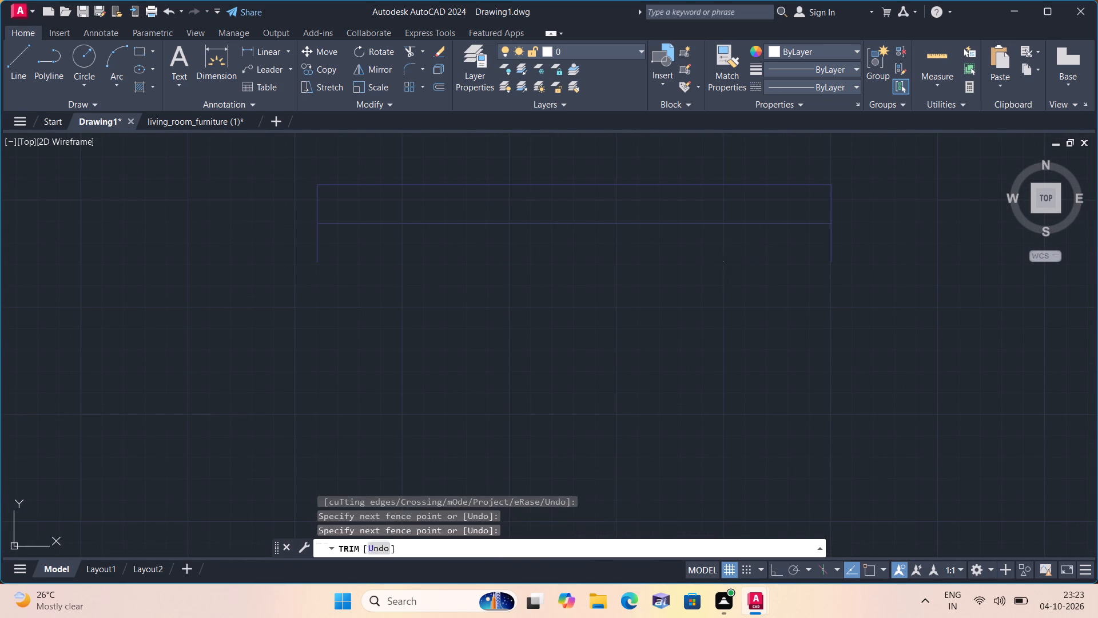
{"action": "left_click", "coordinate": [877, 243]}
{"action": "left_click", "coordinate": [795, 259]}
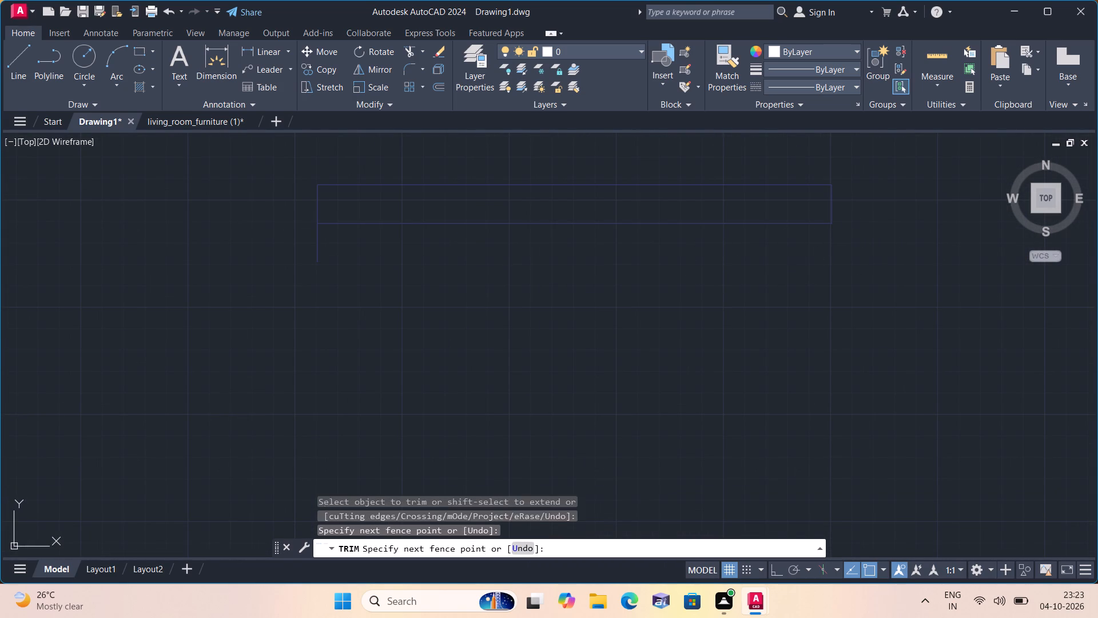
{"action": "left_click", "coordinate": [265, 241]}
{"action": "key", "text": "space"}
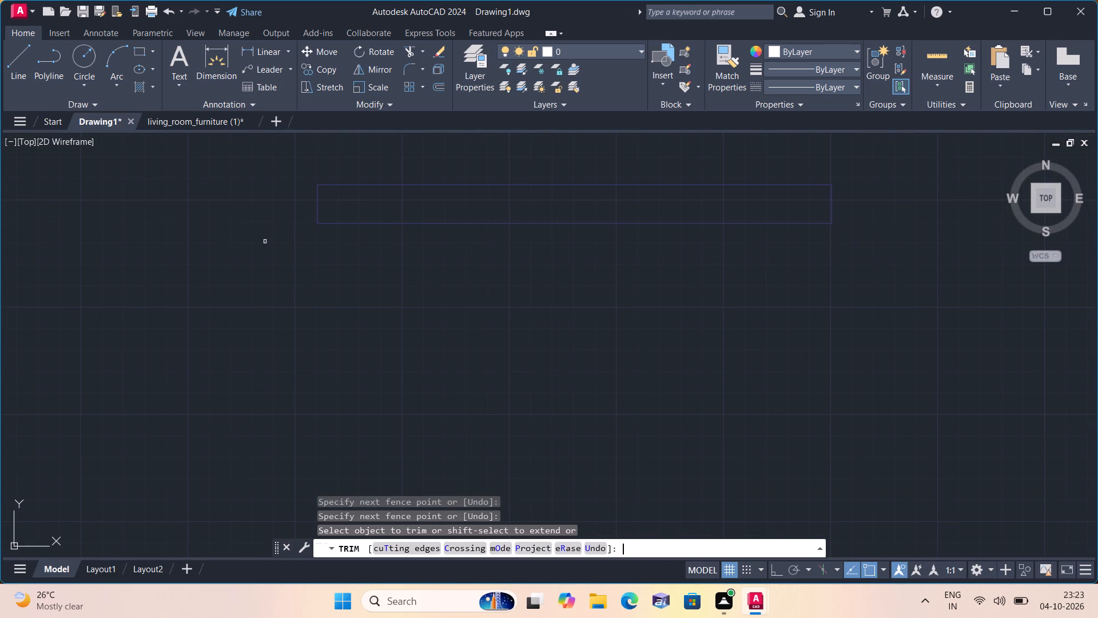
On Layer1, draw a centre line between the side midpoints of the narrowed window symbol, and make layer 0 current again.
{"action": "left_click", "coordinate": [588, 48]}
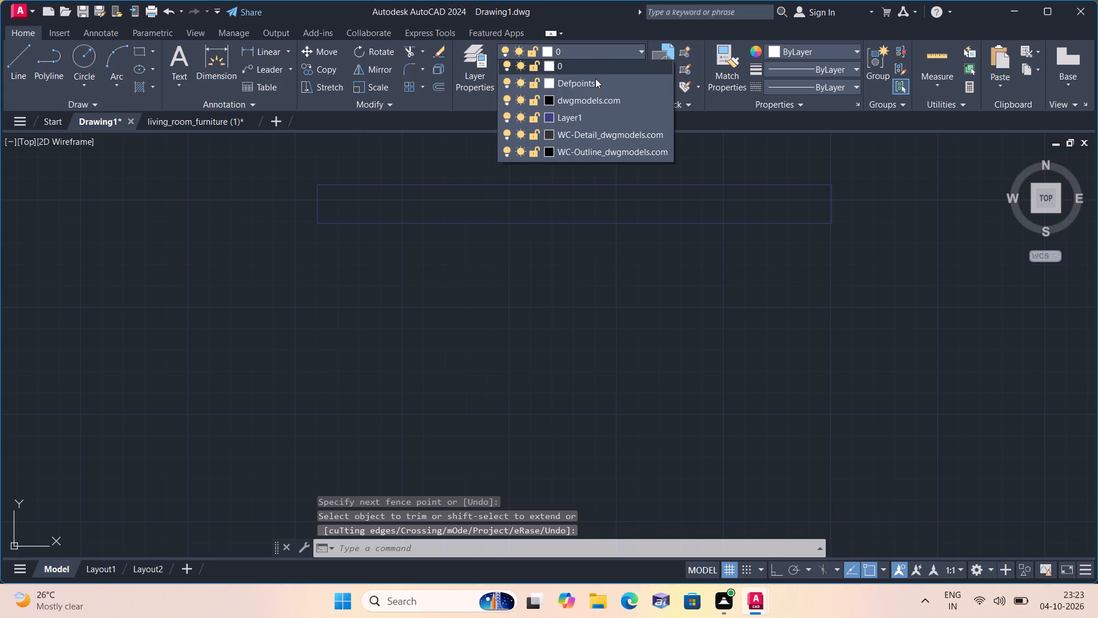
{"action": "left_click", "coordinate": [599, 114]}
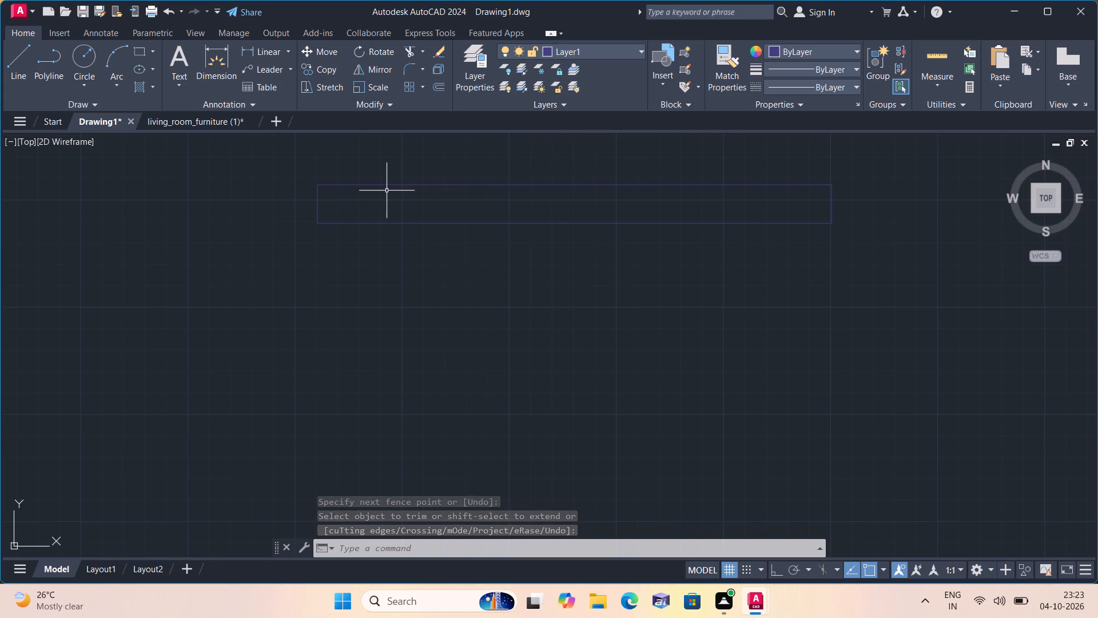
{"action": "key", "text": "l"}
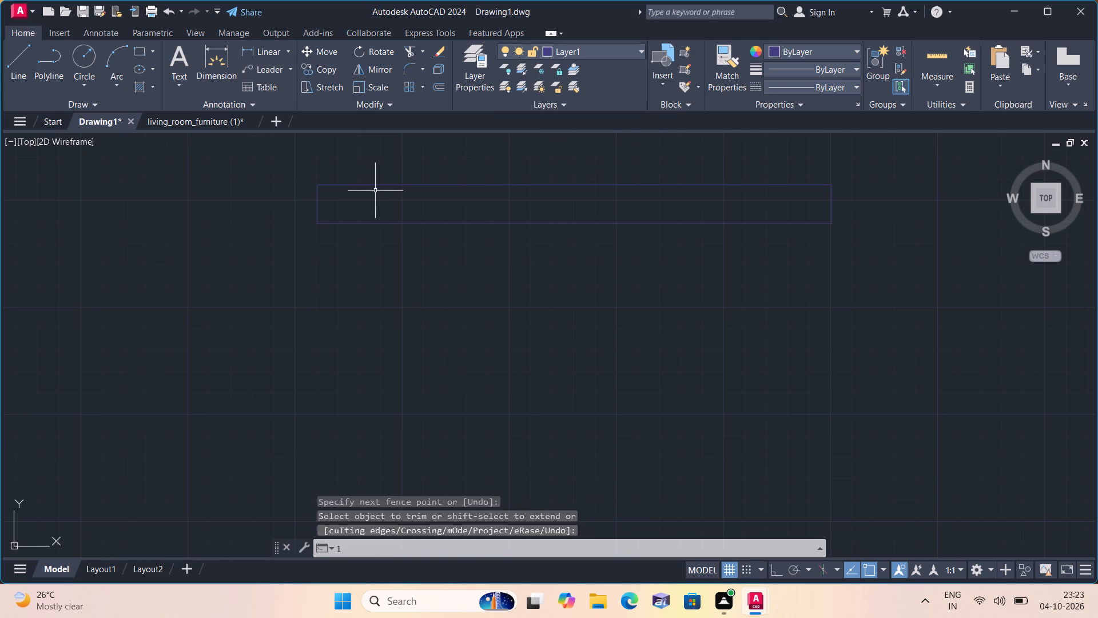
{"action": "key", "text": "space"}
{"action": "left_click", "coordinate": [315, 205]}
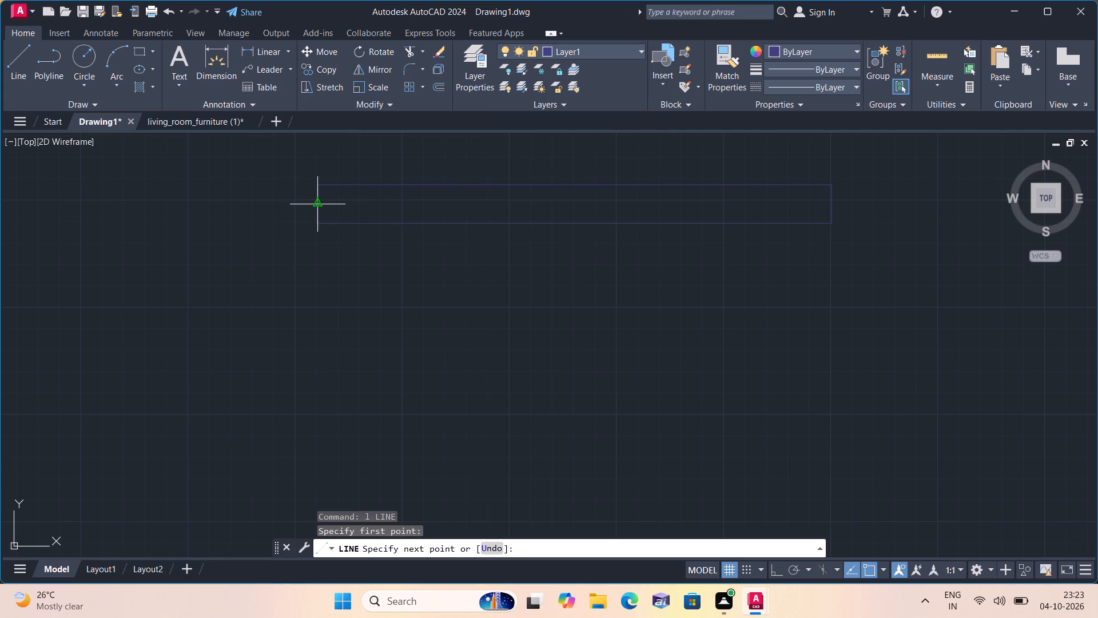
{"action": "left_click", "coordinate": [830, 205]}
{"action": "key", "text": "space"}
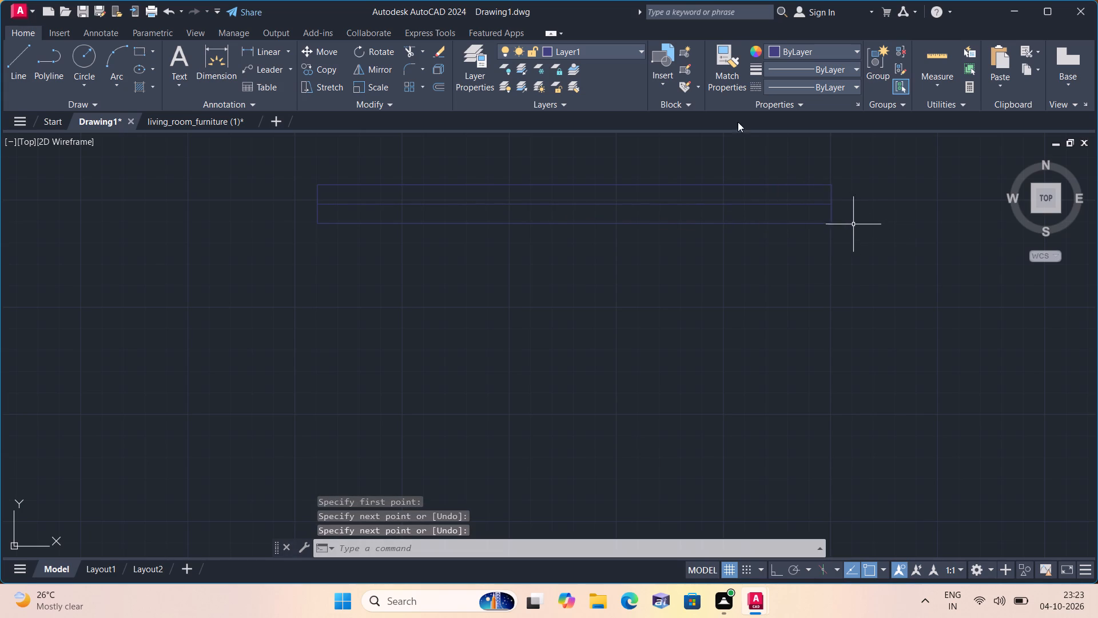
{"action": "left_click", "coordinate": [616, 46]}
{"action": "left_click", "coordinate": [610, 71]}
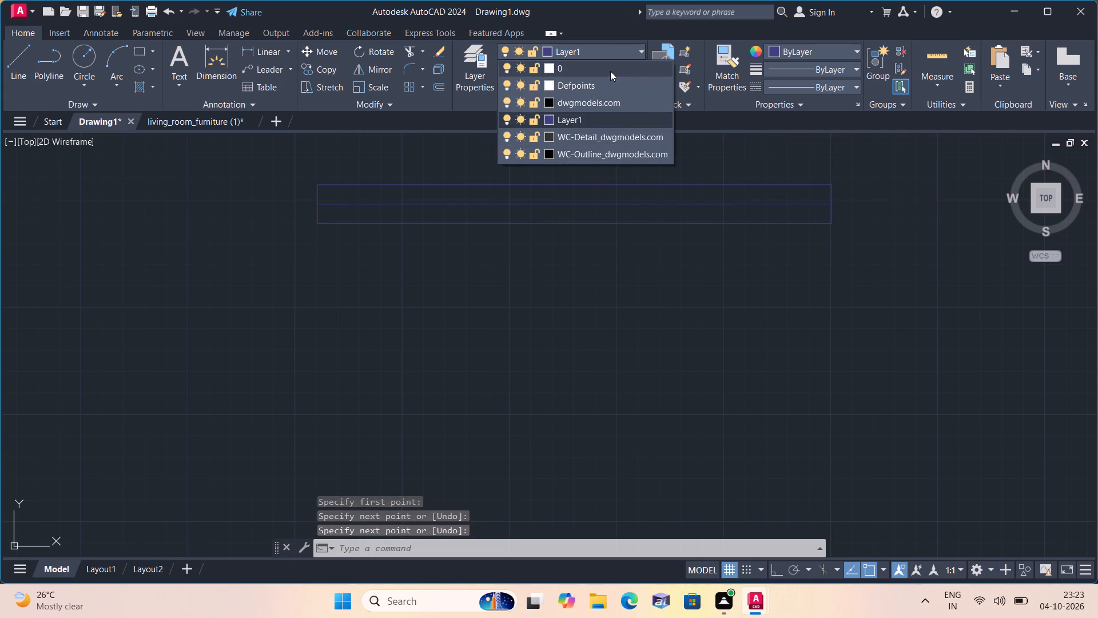
Move the narrowed window symbol from its upper midpoint into the inner wall above the front-right room, roughly centred on that room.
{"action": "left_click", "coordinate": [880, 347]}
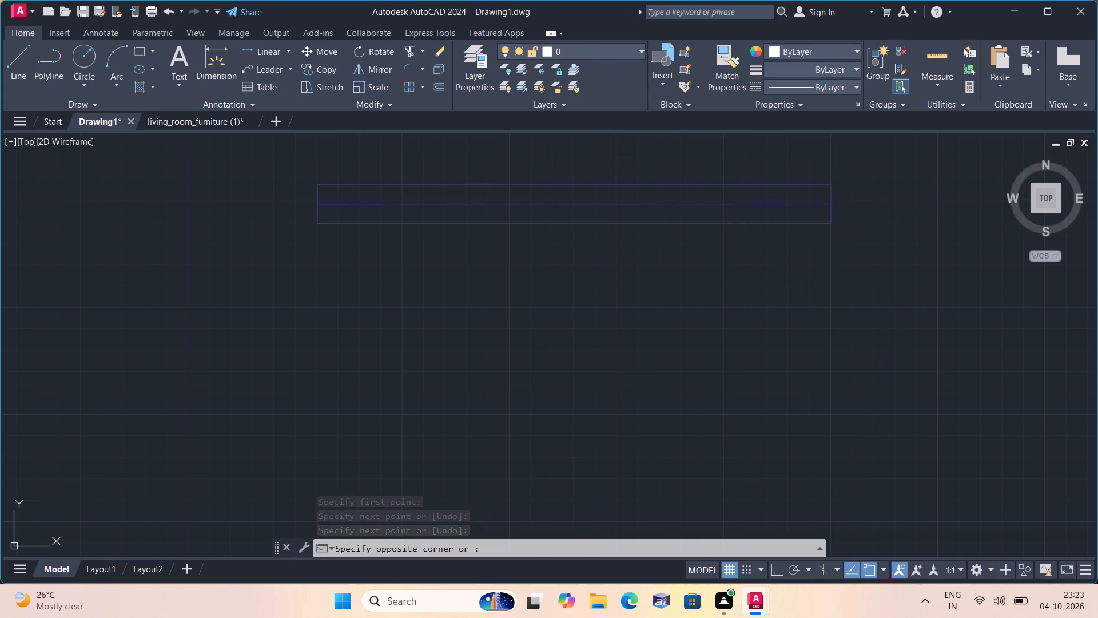
{"action": "left_click", "coordinate": [223, 145]}
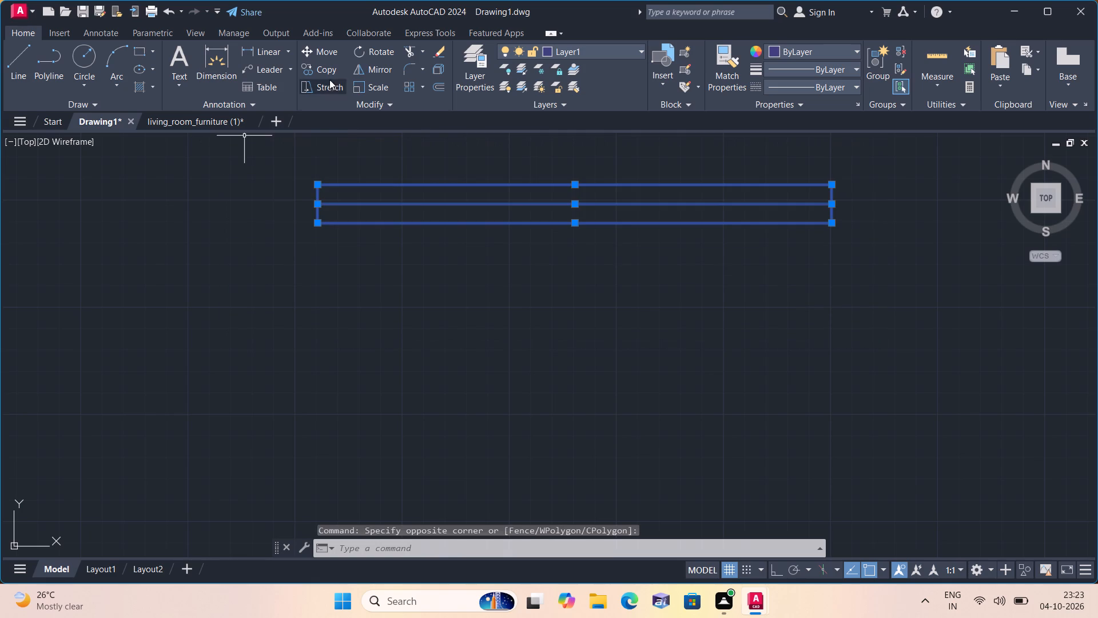
{"action": "left_click", "coordinate": [328, 47]}
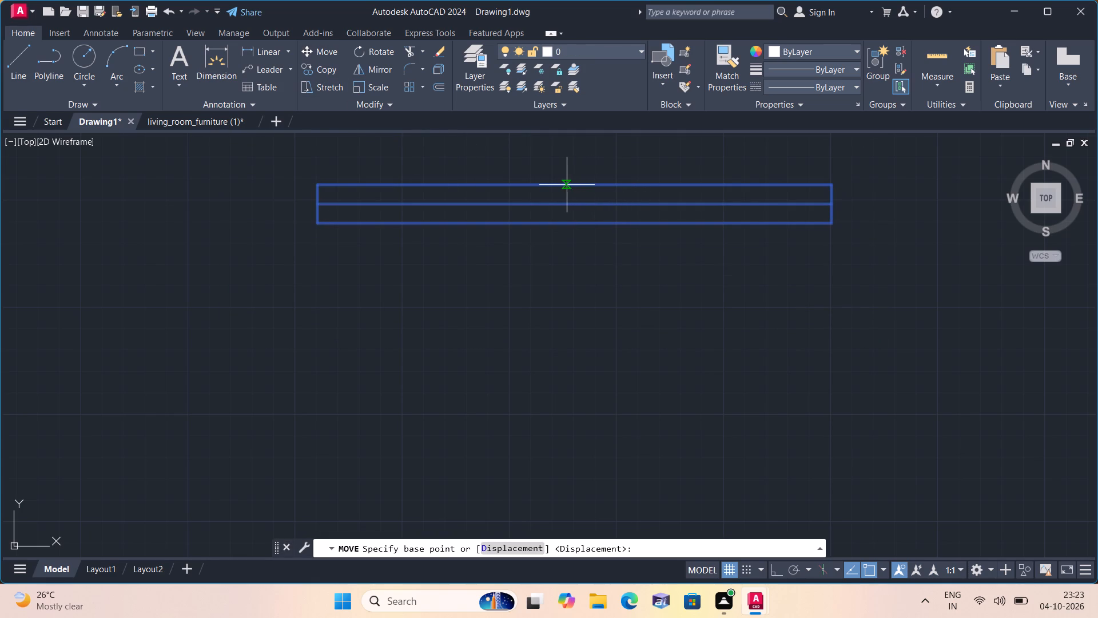
{"action": "left_click", "coordinate": [578, 183]}
{"action": "scroll", "coordinate": [481, 210], "scroll_direction": "down", "scroll_amount": 2}
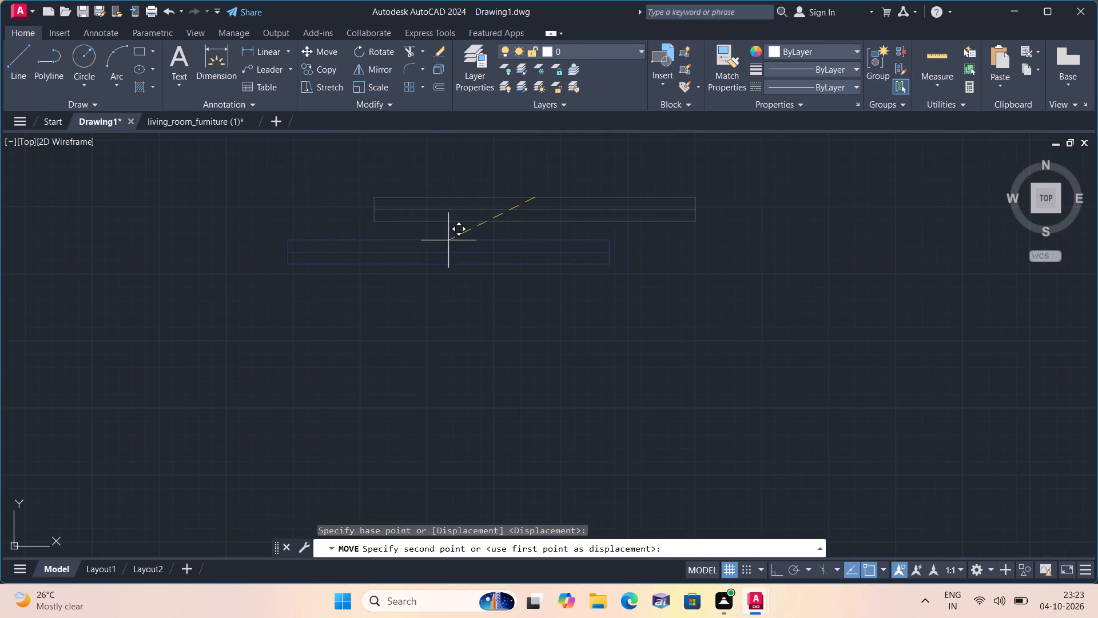
{"action": "middle_click_drag", "start_coordinate": [373, 282], "coordinate": [675, 150]}
{"action": "scroll", "coordinate": [372, 282], "scroll_direction": "down", "scroll_amount": 10}
{"action": "scroll", "coordinate": [320, 296], "scroll_direction": "up", "scroll_amount": 1}
{"action": "middle_click_drag", "start_coordinate": [319, 296], "coordinate": [394, 244]}
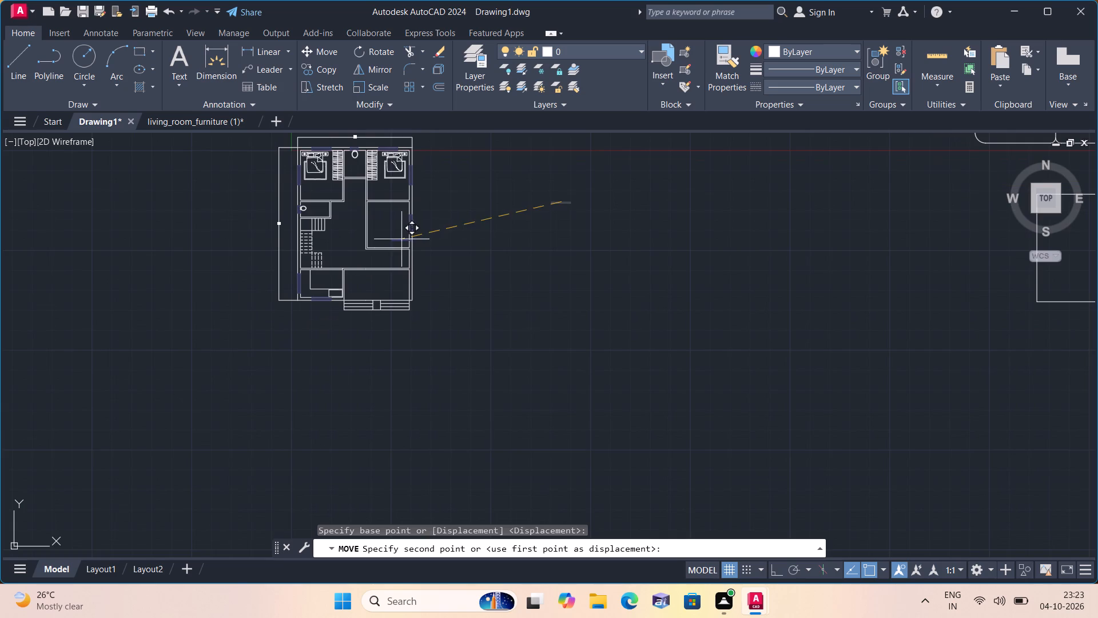
{"action": "scroll", "coordinate": [374, 271], "scroll_direction": "up", "scroll_amount": 5}
{"action": "scroll", "coordinate": [404, 260], "scroll_direction": "down", "scroll_amount": 1}
{"action": "scroll", "coordinate": [409, 257], "scroll_direction": "up", "scroll_amount": 1}
{"action": "scroll", "coordinate": [462, 275], "scroll_direction": "down", "scroll_amount": 1}
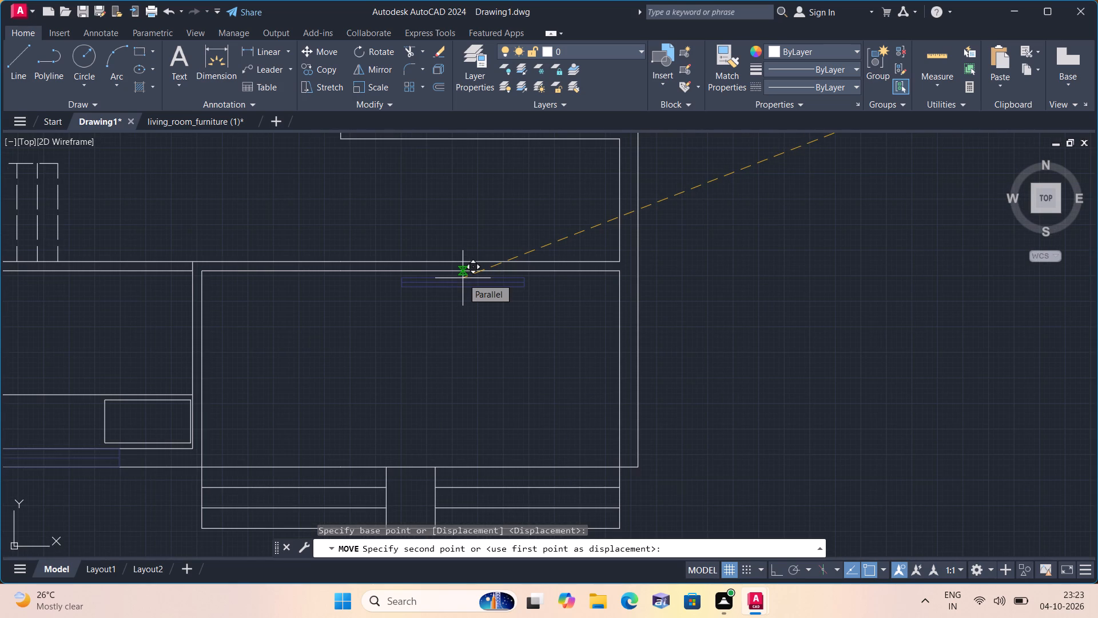
{"action": "scroll", "coordinate": [463, 278], "scroll_direction": "down", "scroll_amount": 1}
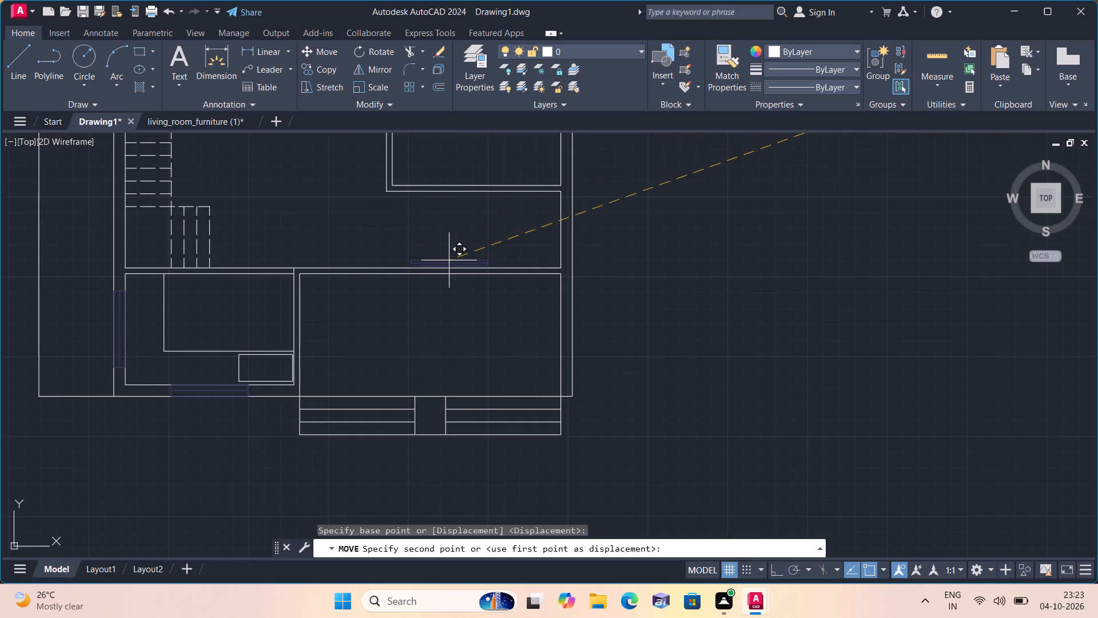
{"action": "scroll", "coordinate": [423, 272], "scroll_direction": "up", "scroll_amount": 2}
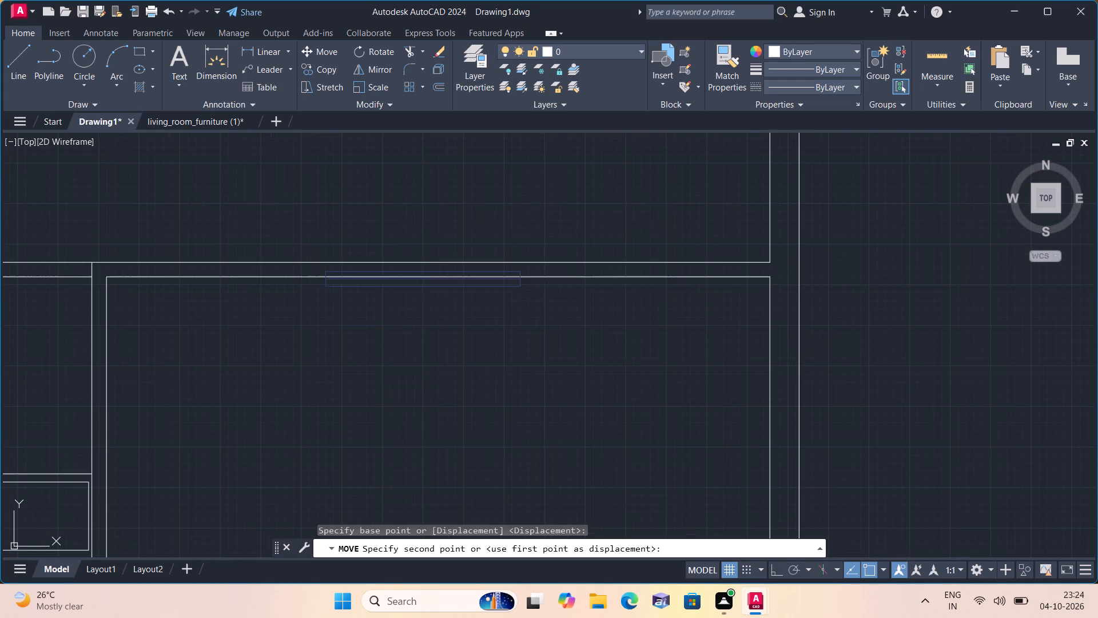
{"action": "scroll", "coordinate": [423, 272], "scroll_direction": "down", "scroll_amount": 1}
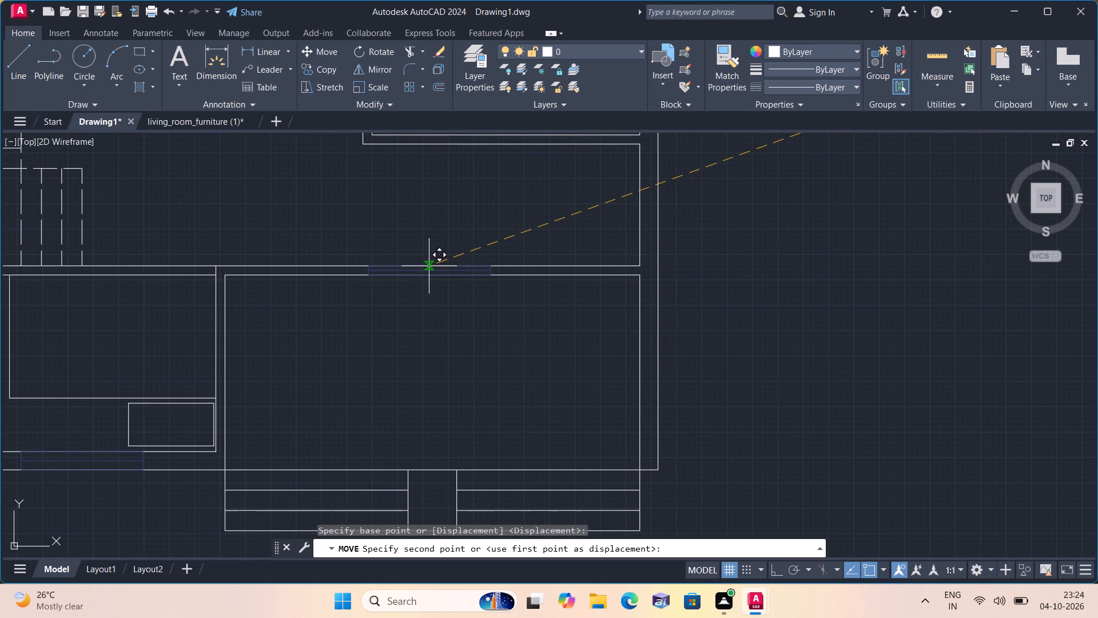
{"action": "left_click", "coordinate": [429, 266]}
Offset the right outer wall's inner line 5'6" inward, in the hall space above the front-right room.
{"action": "scroll", "coordinate": [460, 239], "scroll_direction": "down", "scroll_amount": 1}
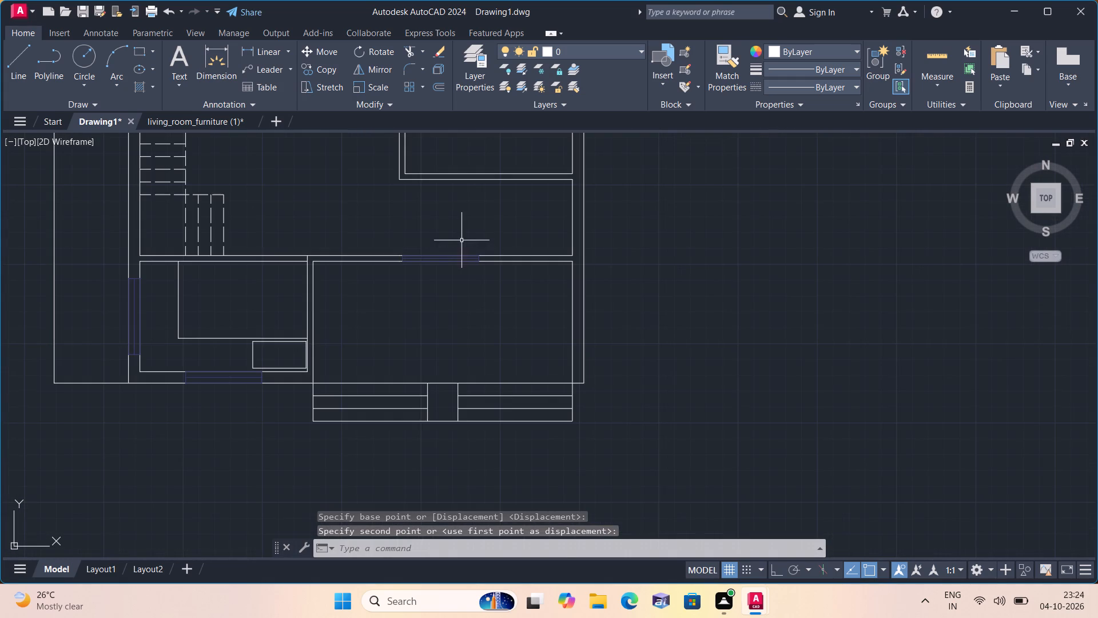
{"action": "scroll", "coordinate": [449, 211], "scroll_direction": "down", "scroll_amount": 2}
{"action": "middle_click_drag", "start_coordinate": [445, 211], "coordinate": [437, 239]}
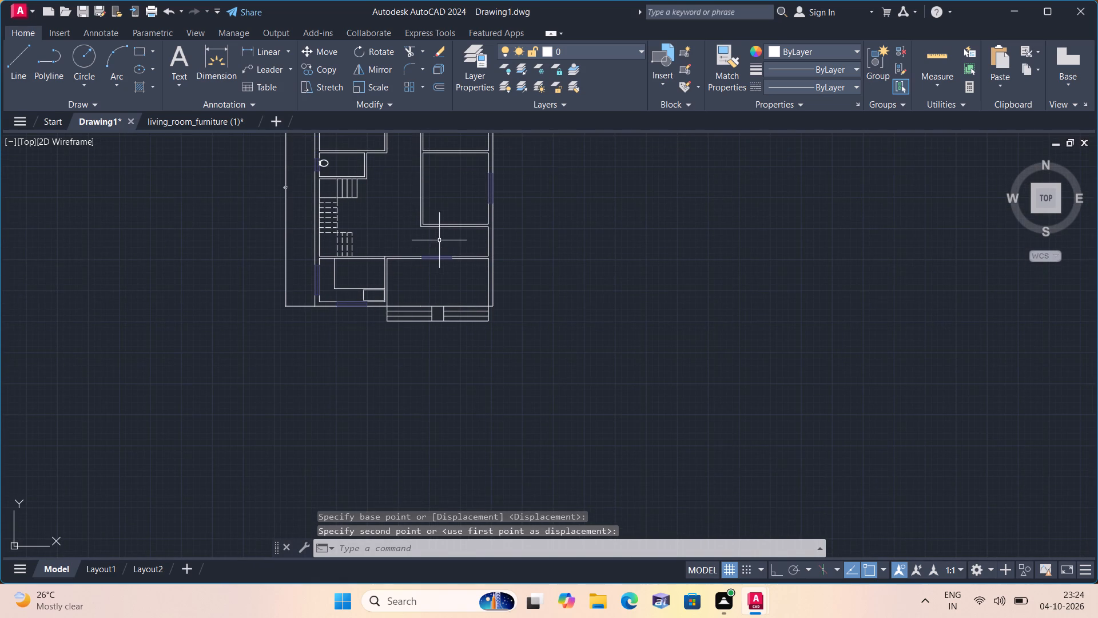
{"action": "middle_click_drag", "start_coordinate": [434, 244], "coordinate": [428, 273]}
{"action": "scroll", "coordinate": [455, 269], "scroll_direction": "up", "scroll_amount": 1}
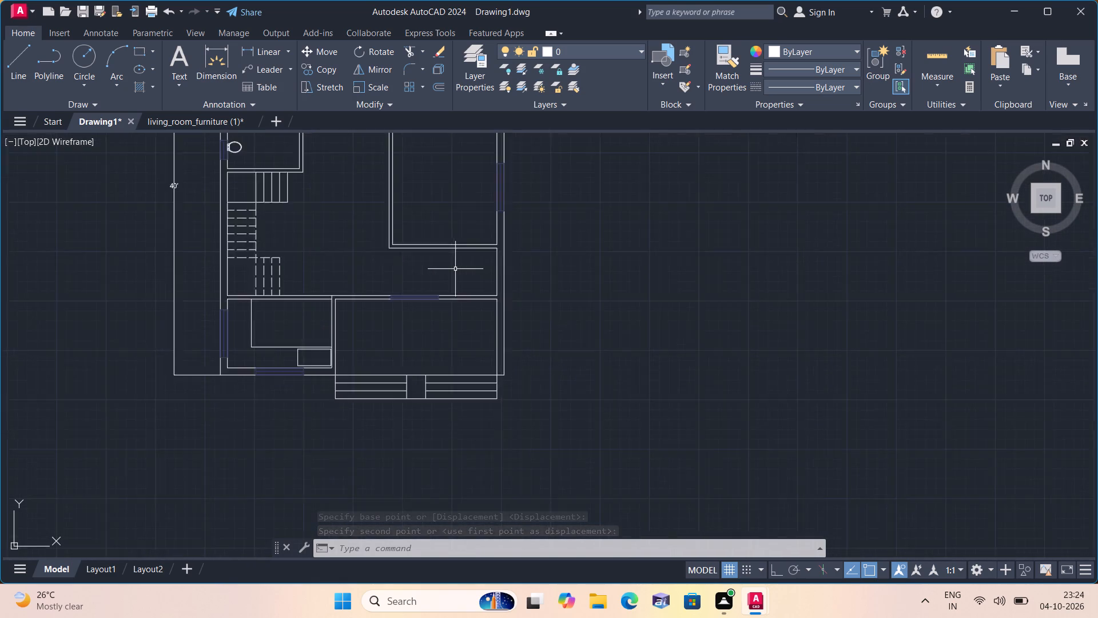
{"action": "scroll", "coordinate": [455, 269], "scroll_direction": "up", "scroll_amount": 1}
{"action": "type", "text": "off"}
{"action": "key", "text": "space"}
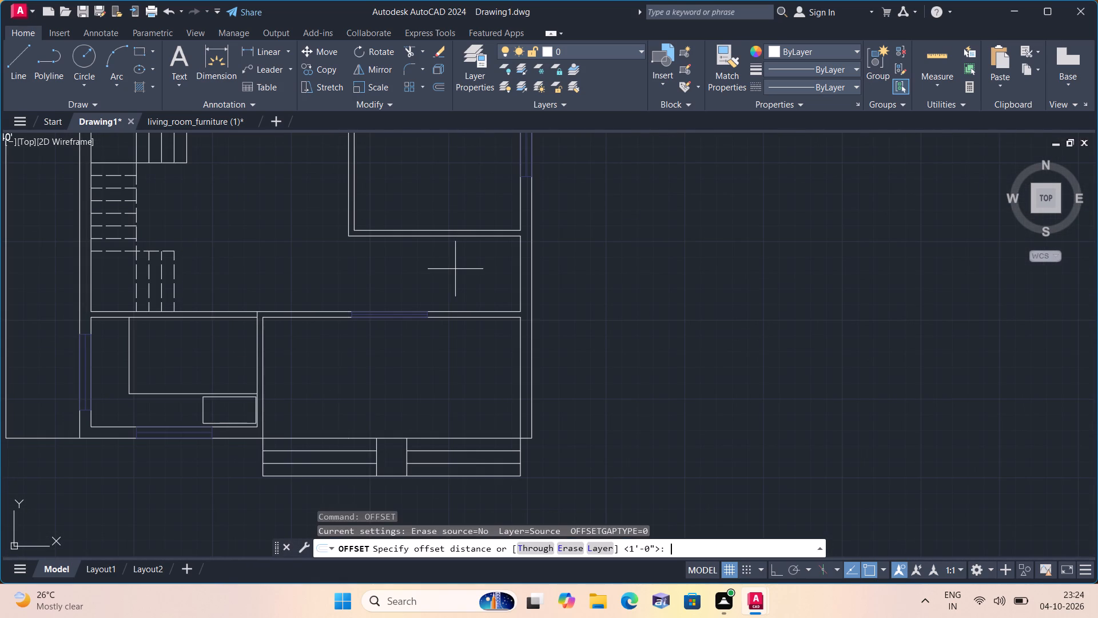
{"action": "type", "text": "5'6\""}
{"action": "key", "text": "space"}
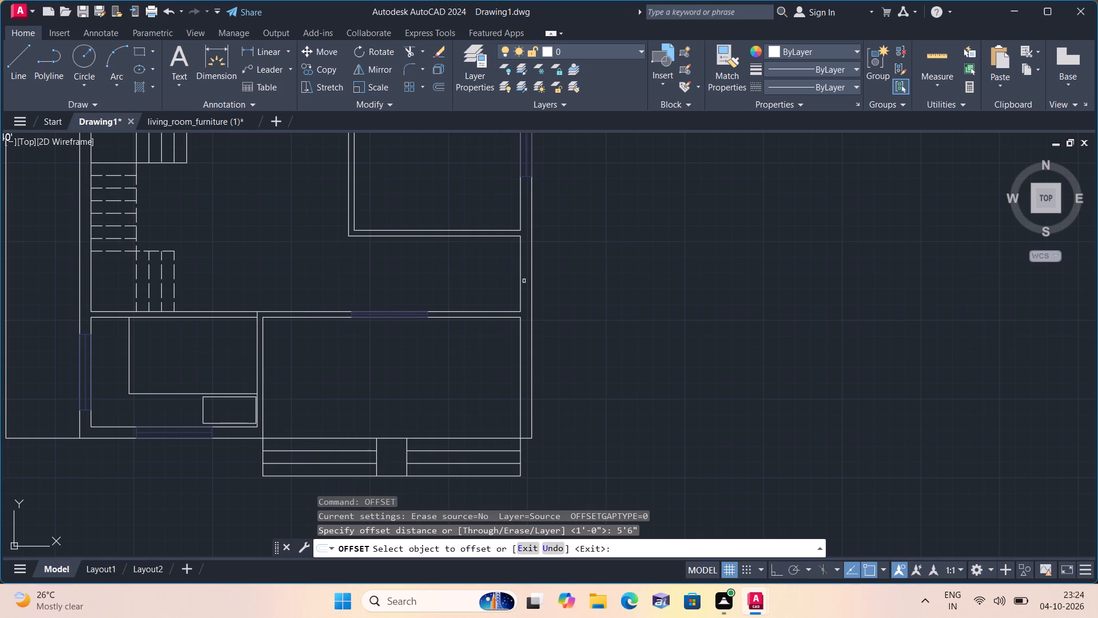
{"action": "left_click", "coordinate": [521, 280]}
{"action": "left_click", "coordinate": [467, 270]}
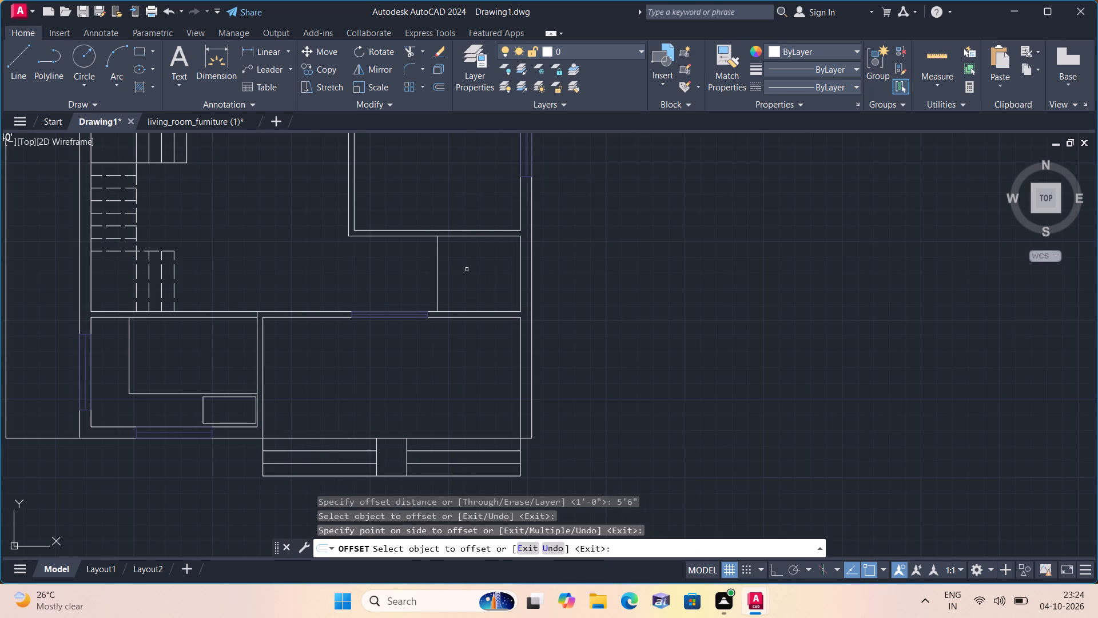
Offset the new hall partition line 4.5" toward the staircase side to form the wall thickness.
{"action": "key", "text": "space"}
{"action": "key", "text": "space"}
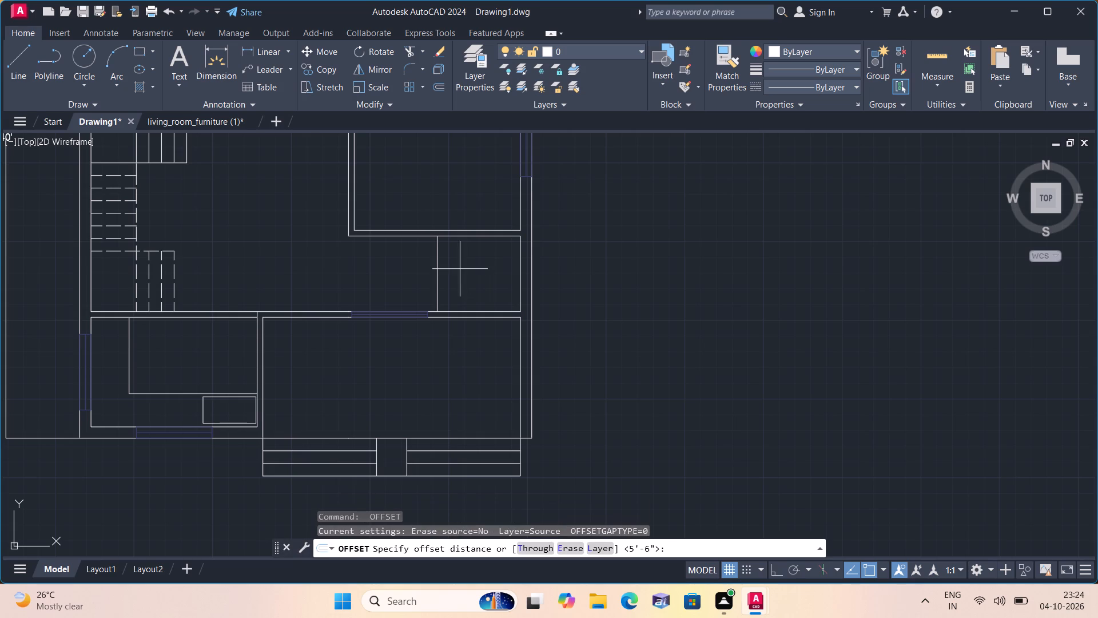
{"action": "type", "text": "4.5\""}
{"action": "key", "text": "space"}
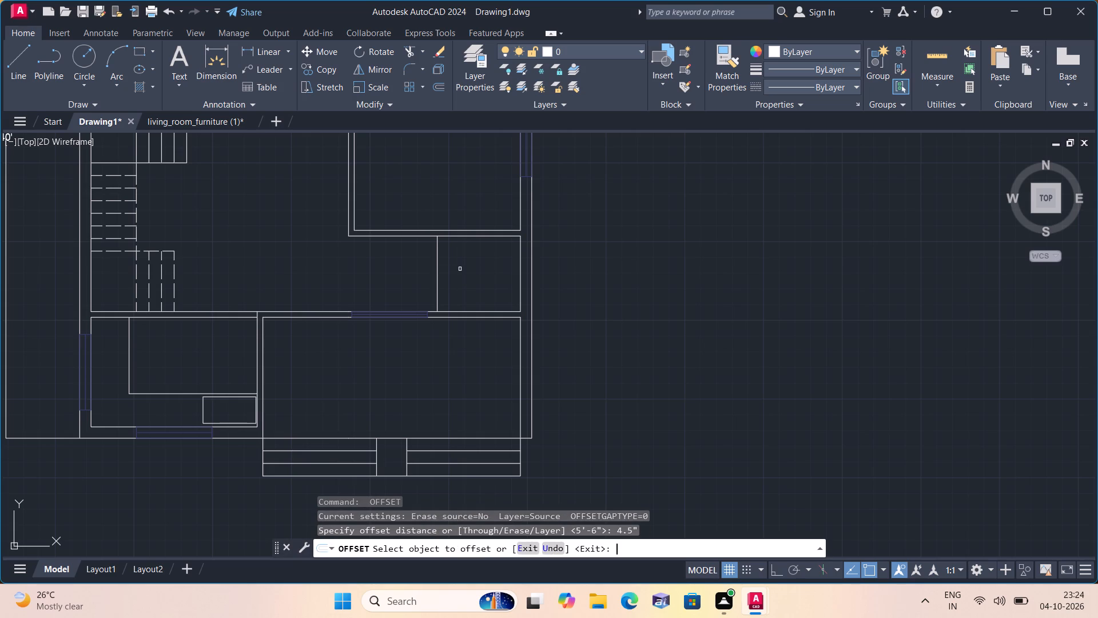
{"action": "left_click", "coordinate": [439, 271]}
{"action": "left_click", "coordinate": [398, 256]}
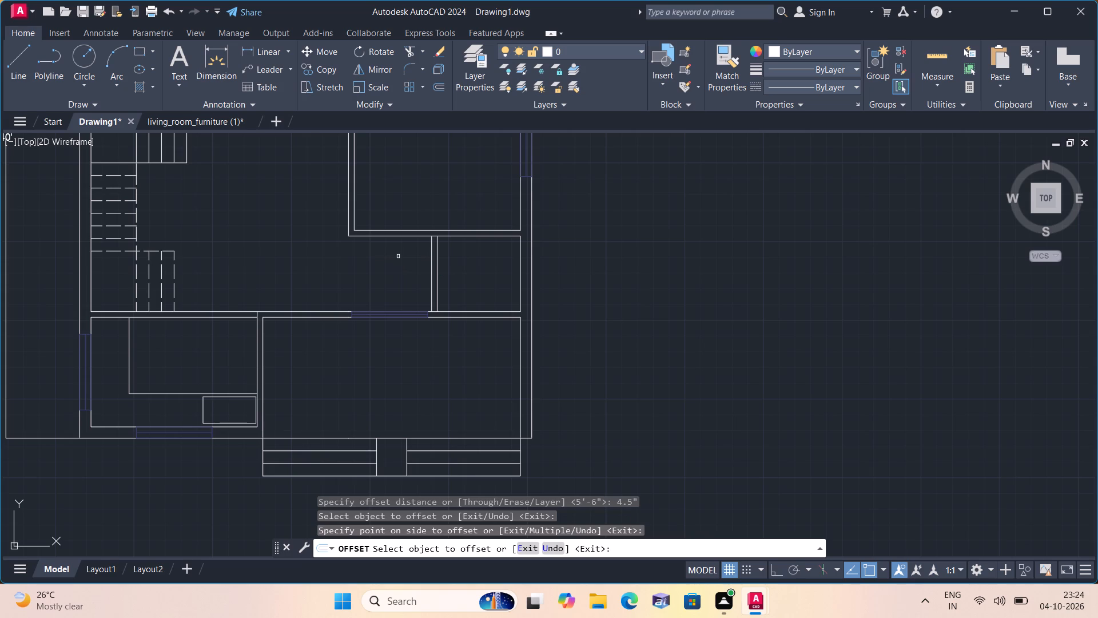
{"action": "key", "text": "Escape"}
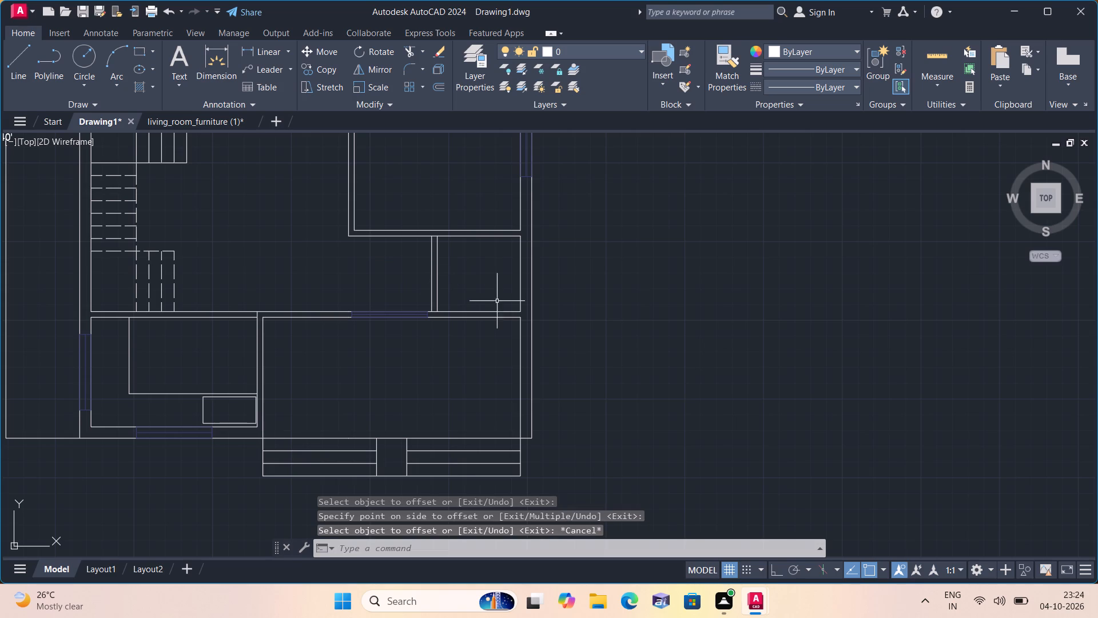
With Ortho on, draw a jamb line across the new partition 1'6" below its upper end, and delete the vertical helper segments.
{"action": "left_click", "coordinate": [775, 568]}
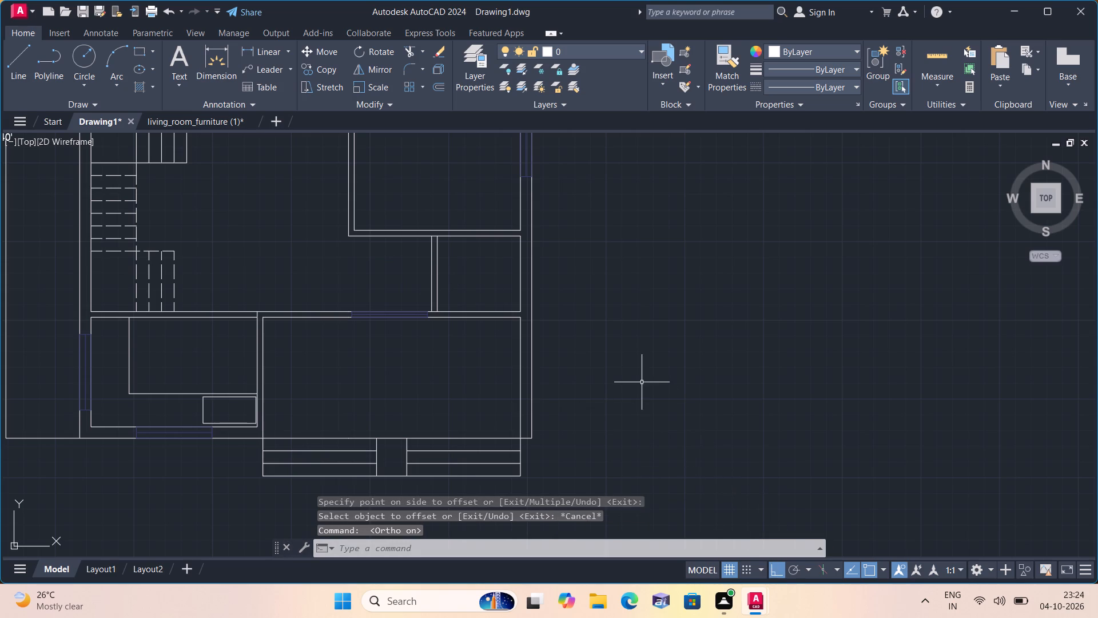
{"action": "type", "text": "l"}
{"action": "key", "text": "space"}
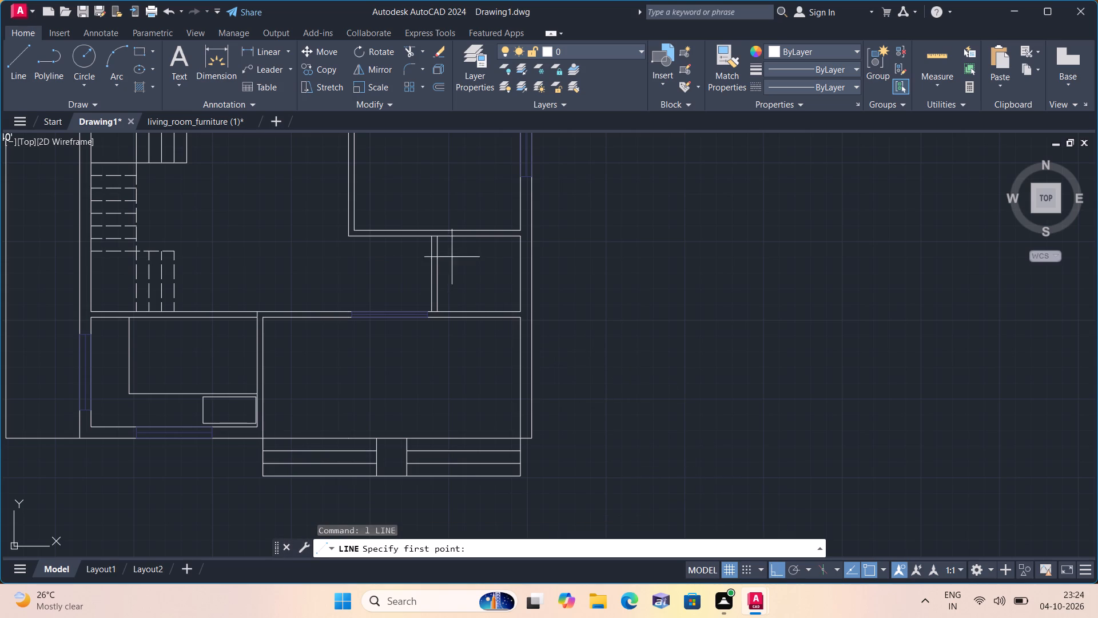
{"action": "scroll", "coordinate": [423, 227], "scroll_direction": "up", "scroll_amount": 3}
{"action": "left_click", "coordinate": [437, 253]}
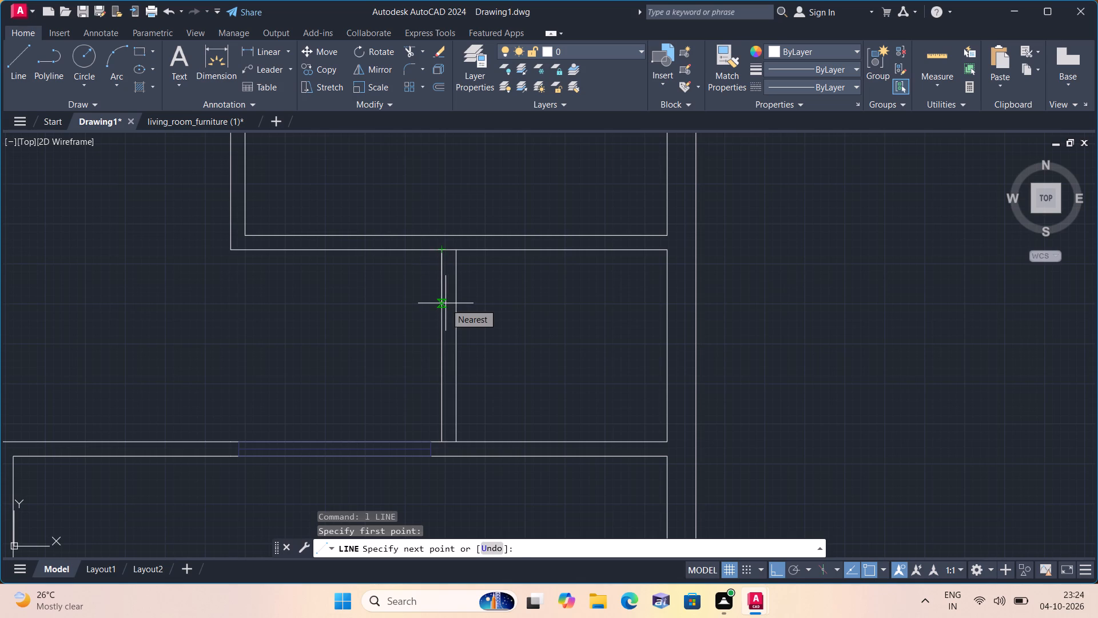
{"action": "type", "text": "1'"}
{"action": "key", "text": "space"}
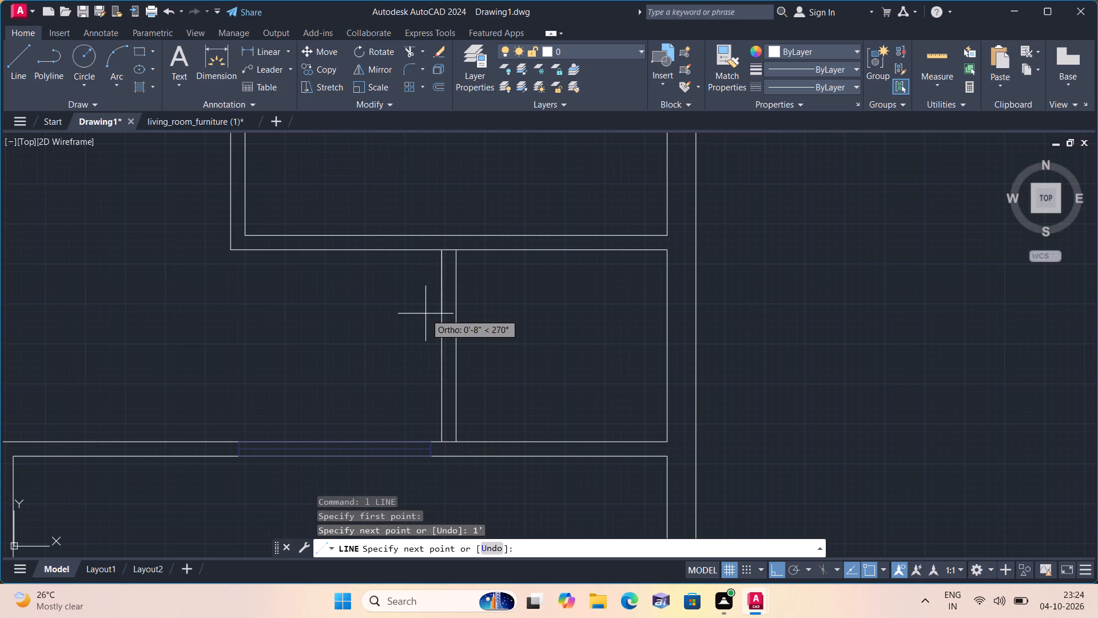
{"action": "type", "text": "6\""}
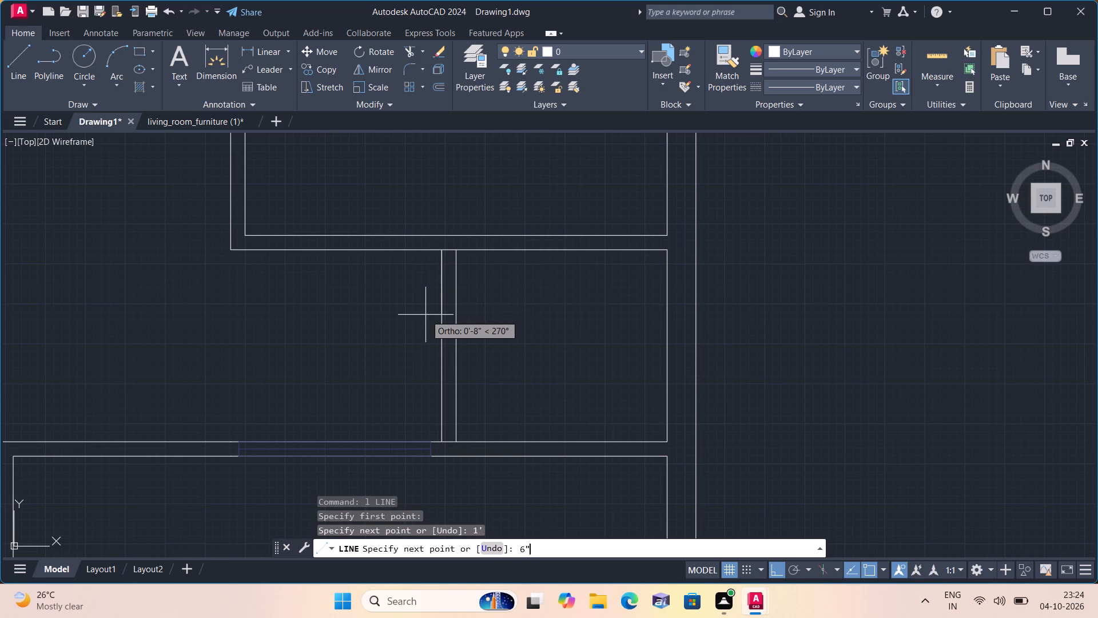
{"action": "key", "text": "space"}
{"action": "left_click", "coordinate": [460, 308]}
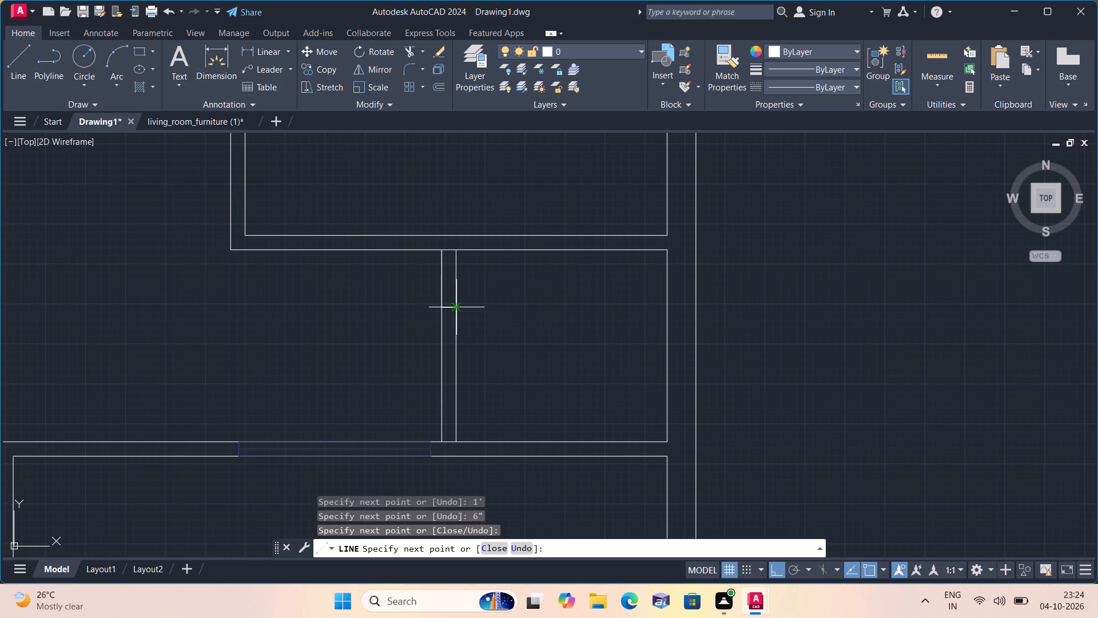
{"action": "key", "text": "space"}
{"action": "left_click", "coordinate": [441, 286]}
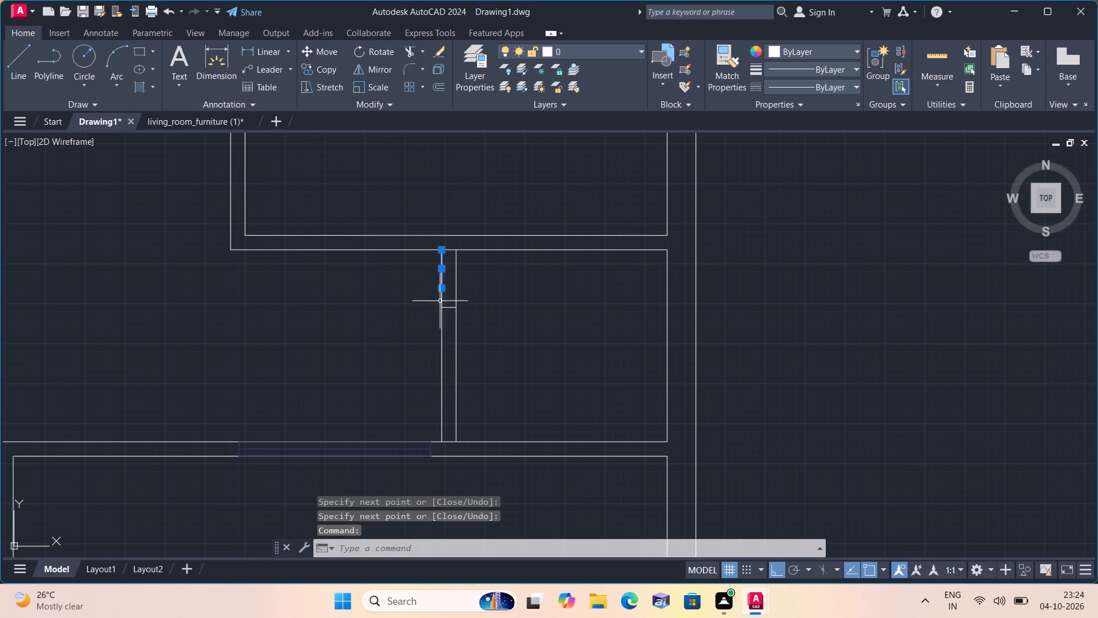
{"action": "left_click", "coordinate": [440, 303]}
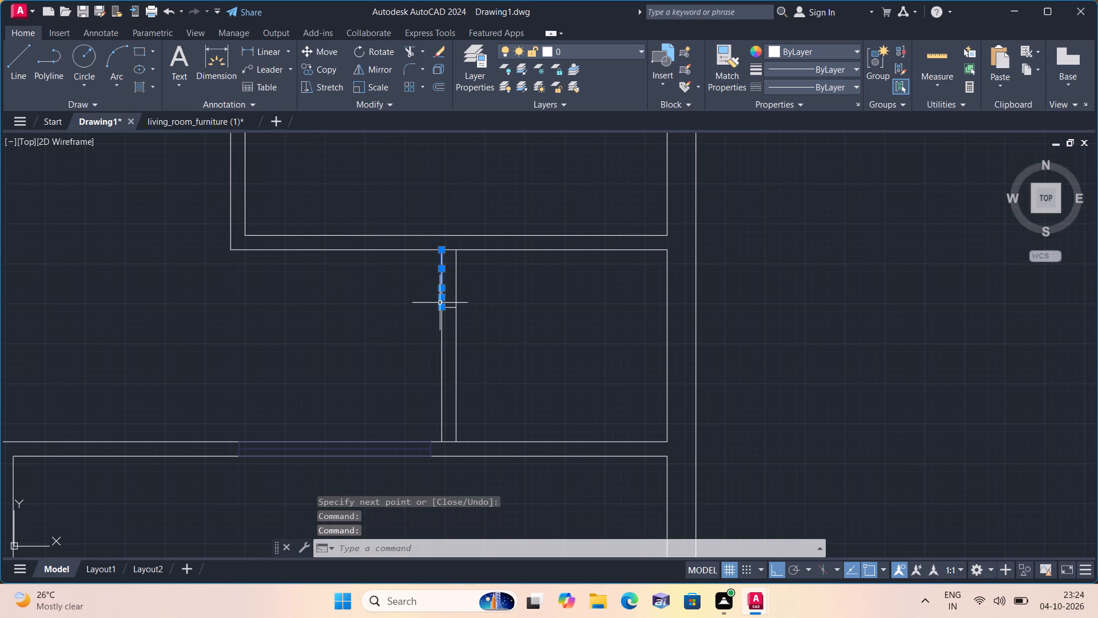
{"action": "key", "text": "Delete"}
Draw a second jamb line across the partition 1'6" above its lower end, and delete the vertical helper segment.
{"action": "type", "text": "l"}
{"action": "key", "text": "space"}
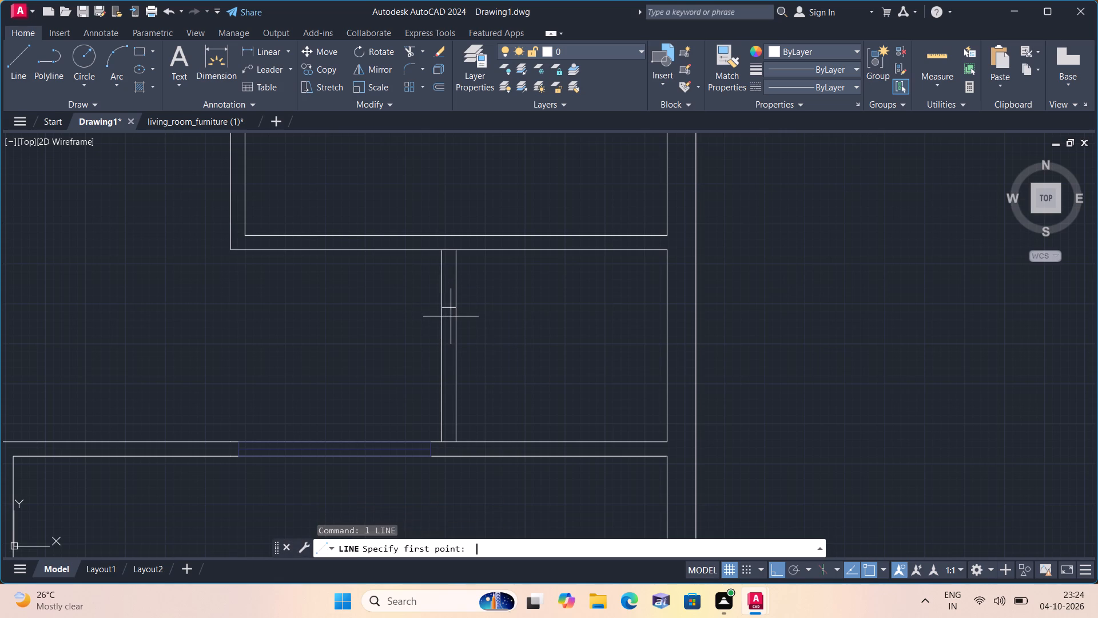
{"action": "left_click", "coordinate": [455, 441]}
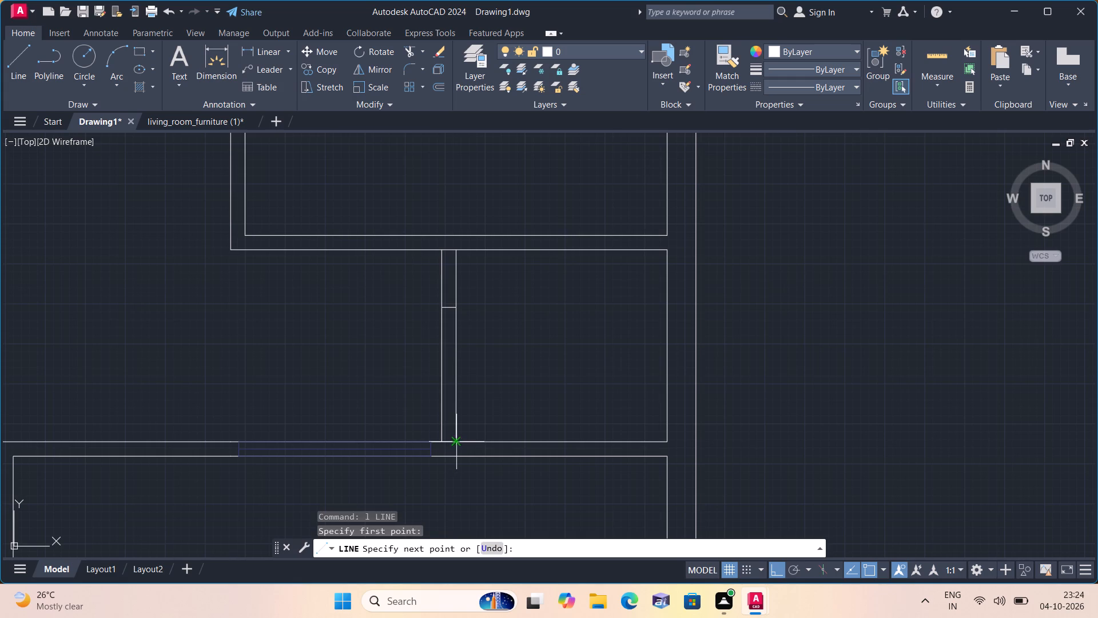
{"action": "type", "text": "1'6"}
{"action": "key", "text": "shift+quotedbl"}
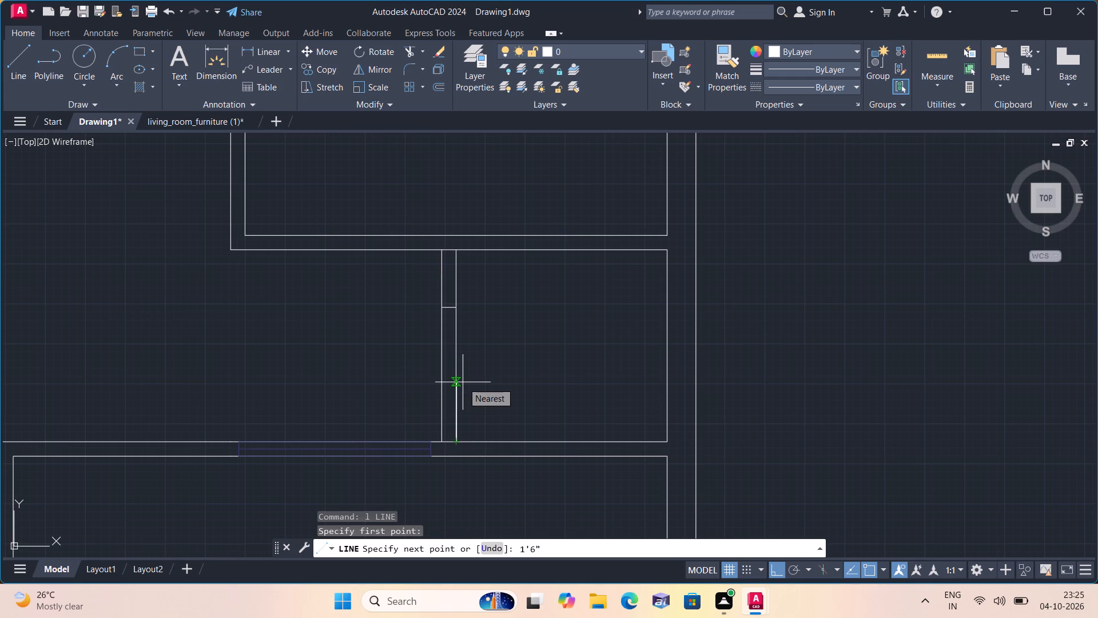
{"action": "key", "text": "space"}
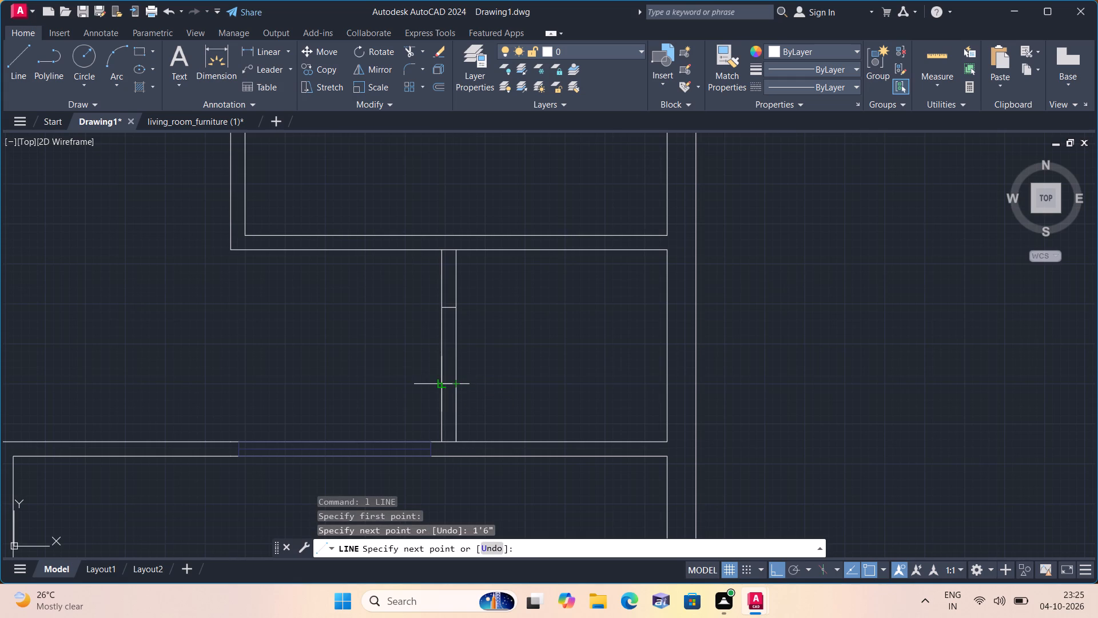
{"action": "left_click", "coordinate": [444, 384]}
{"action": "key", "text": "space"}
{"action": "left_click", "coordinate": [455, 397]}
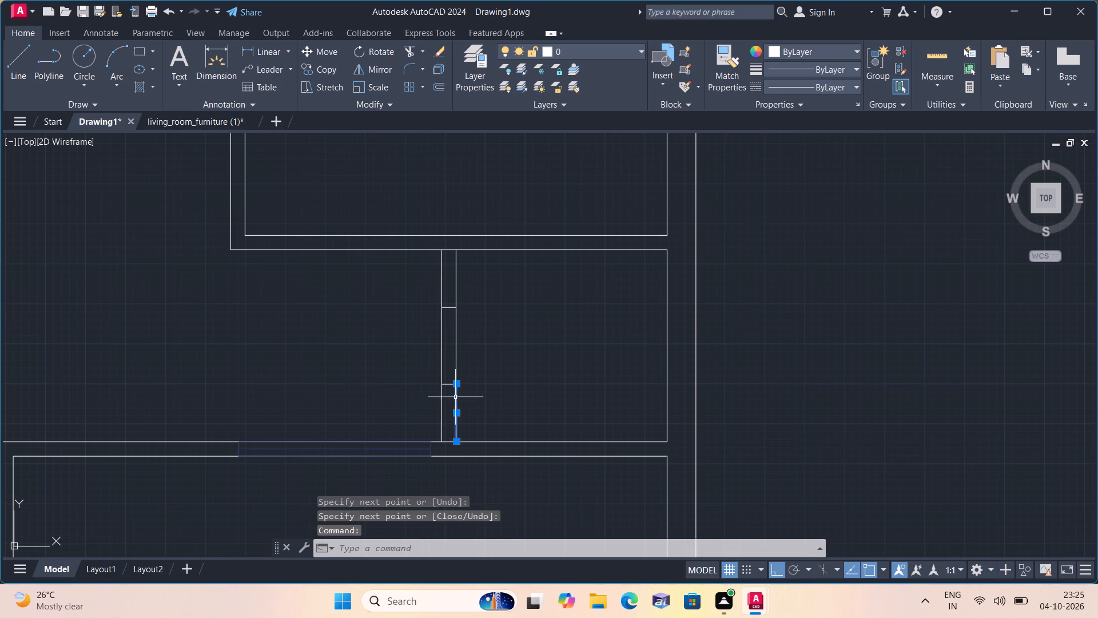
{"action": "key", "text": "Delete"}
Trim the partition lines between the two jambs to open the doorway, and trim the wall lines crossing both partition ends.
{"action": "type", "text": "trim"}
{"action": "key", "text": "space"}
{"action": "left_click", "coordinate": [498, 359]}
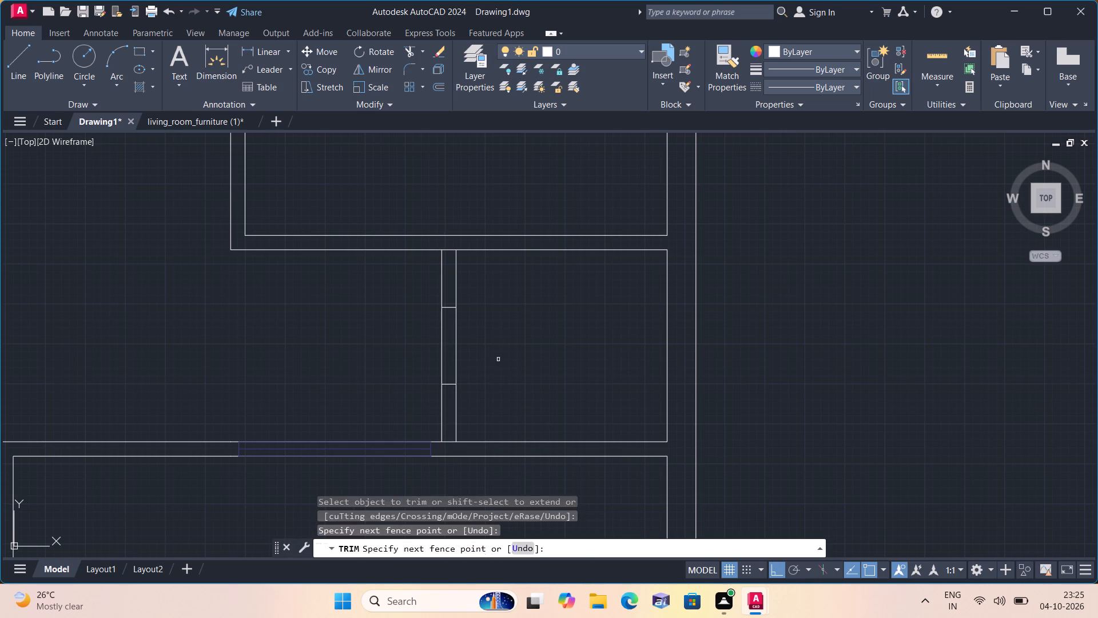
{"action": "left_click", "coordinate": [399, 358]}
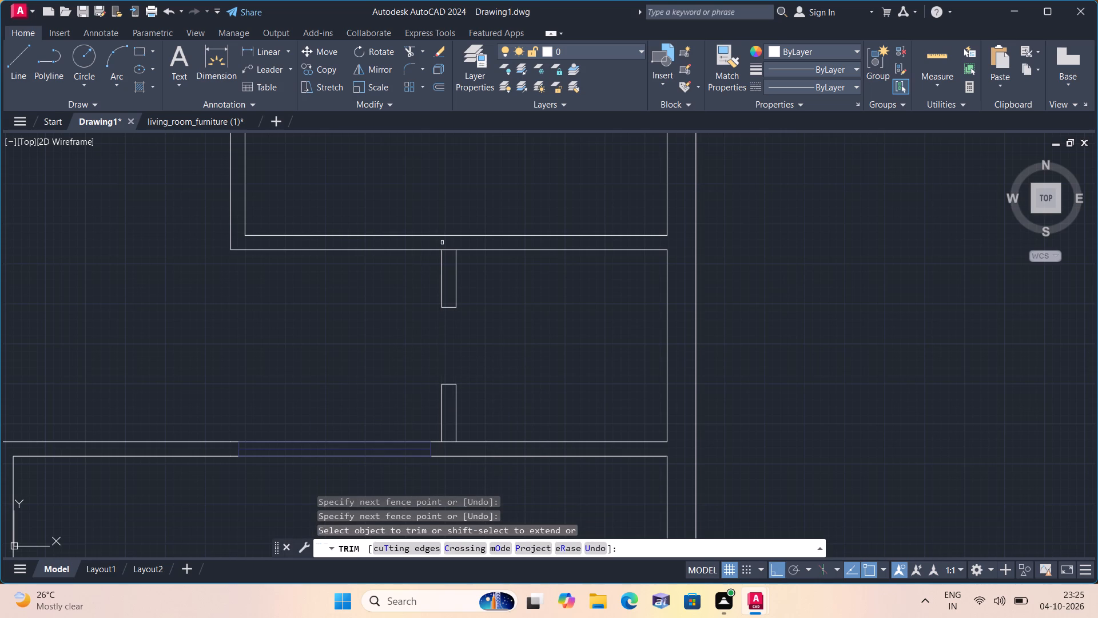
{"action": "left_click", "coordinate": [447, 251]}
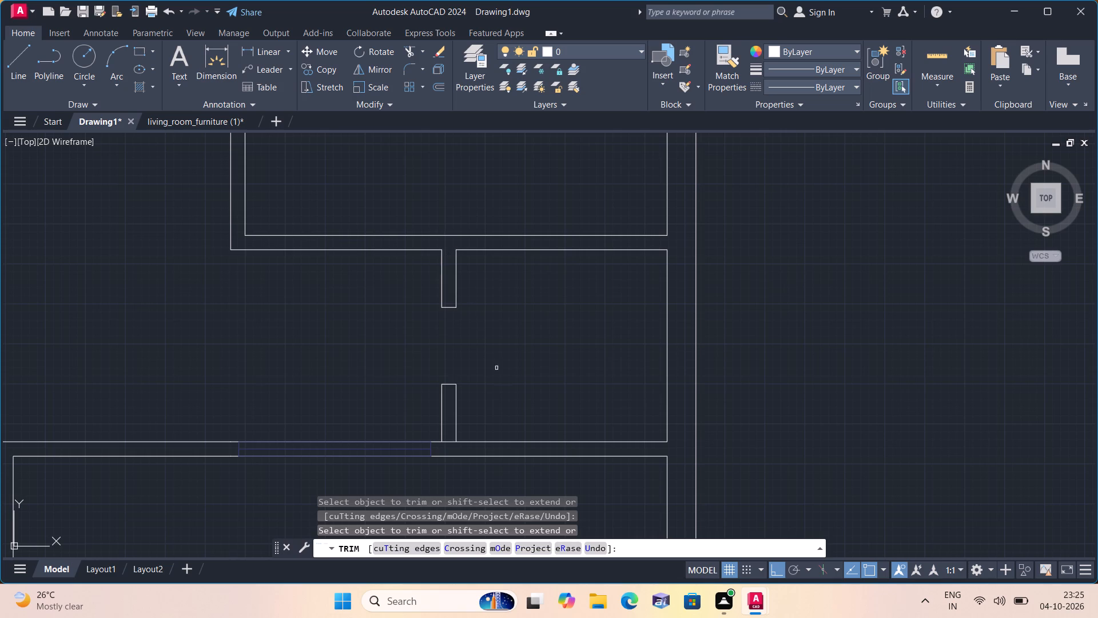
{"action": "middle_click_drag", "start_coordinate": [508, 385], "coordinate": [503, 310]}
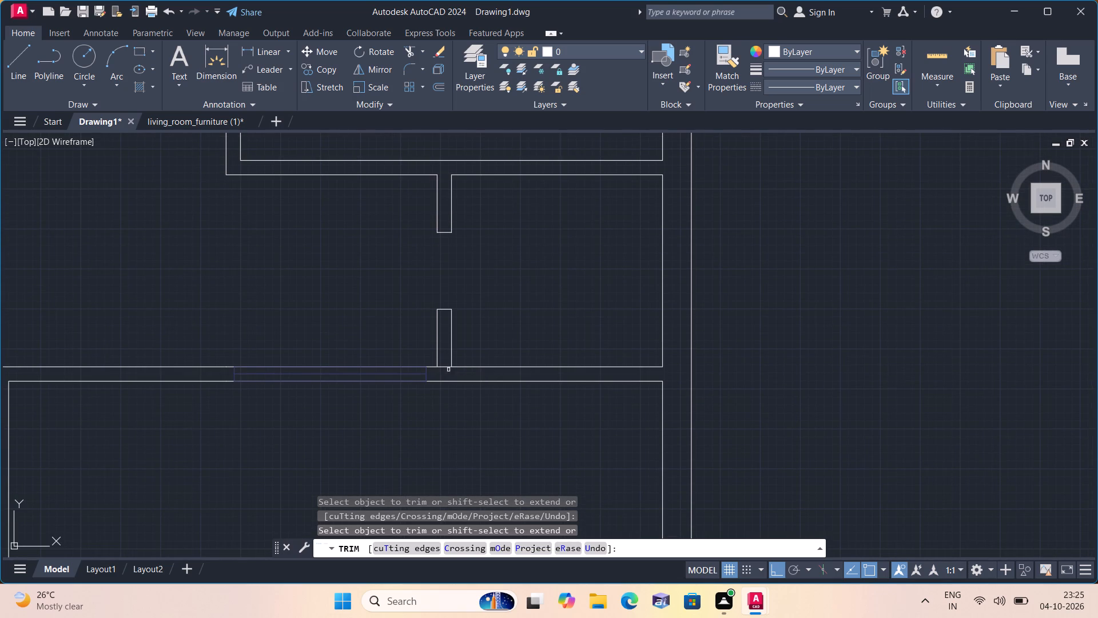
{"action": "left_click", "coordinate": [447, 366]}
{"action": "key", "text": "space"}
Examine the floor plan around the new doorway, the hall and the staircase.
{"action": "scroll", "coordinate": [527, 283], "scroll_direction": "down", "scroll_amount": 2}
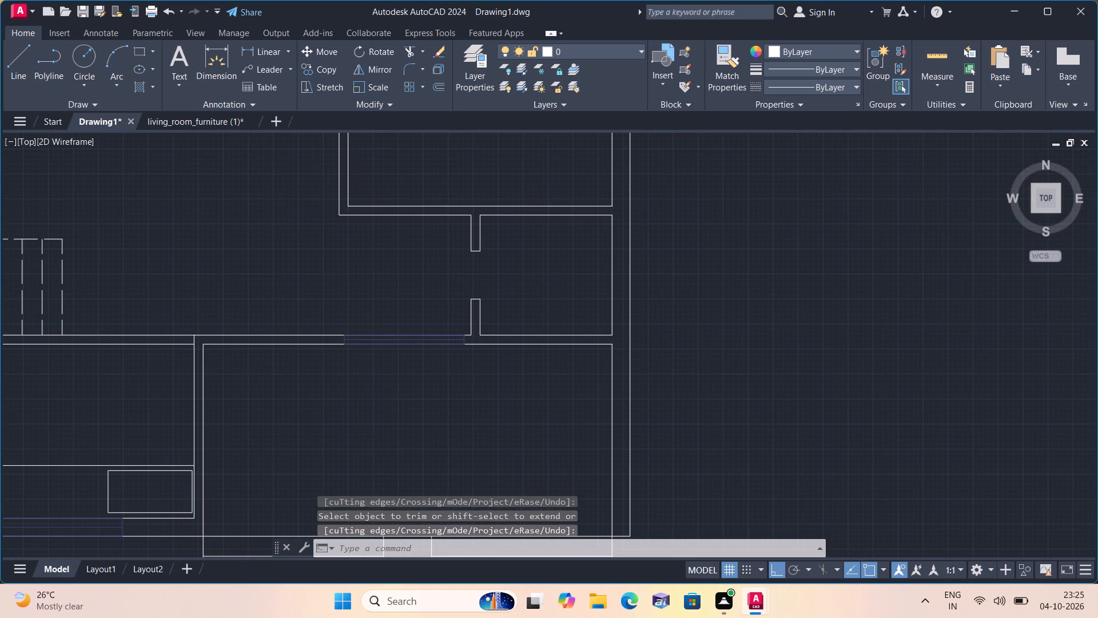
{"action": "middle_click_drag", "start_coordinate": [527, 283], "coordinate": [543, 311]}
{"action": "scroll", "coordinate": [527, 283], "scroll_direction": "down", "scroll_amount": 1}
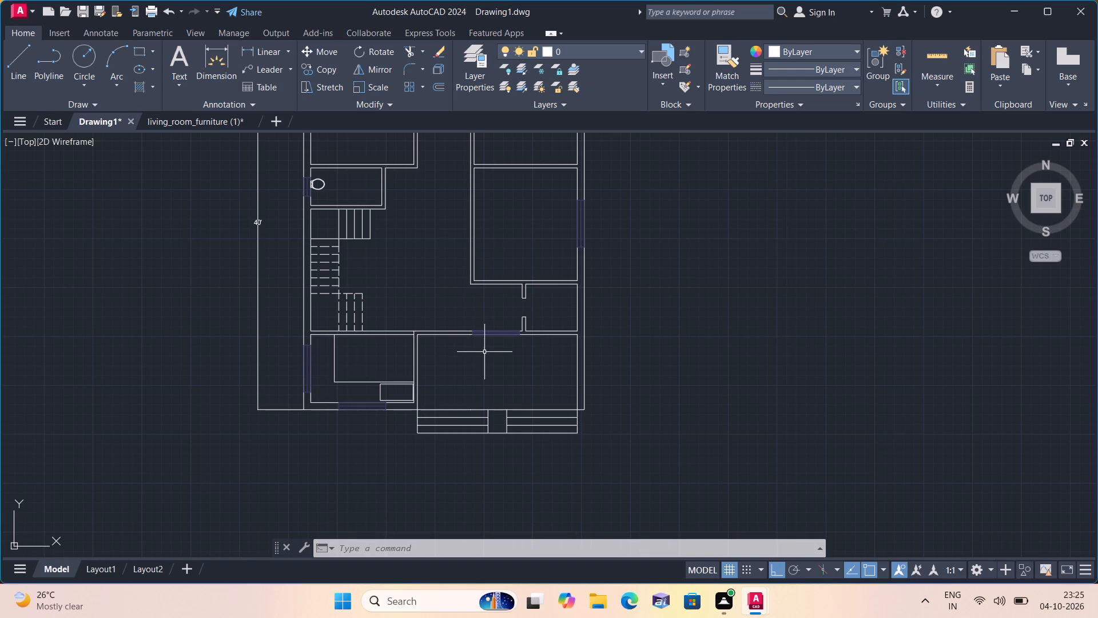
{"action": "middle_click_drag", "start_coordinate": [484, 352], "coordinate": [468, 329]}
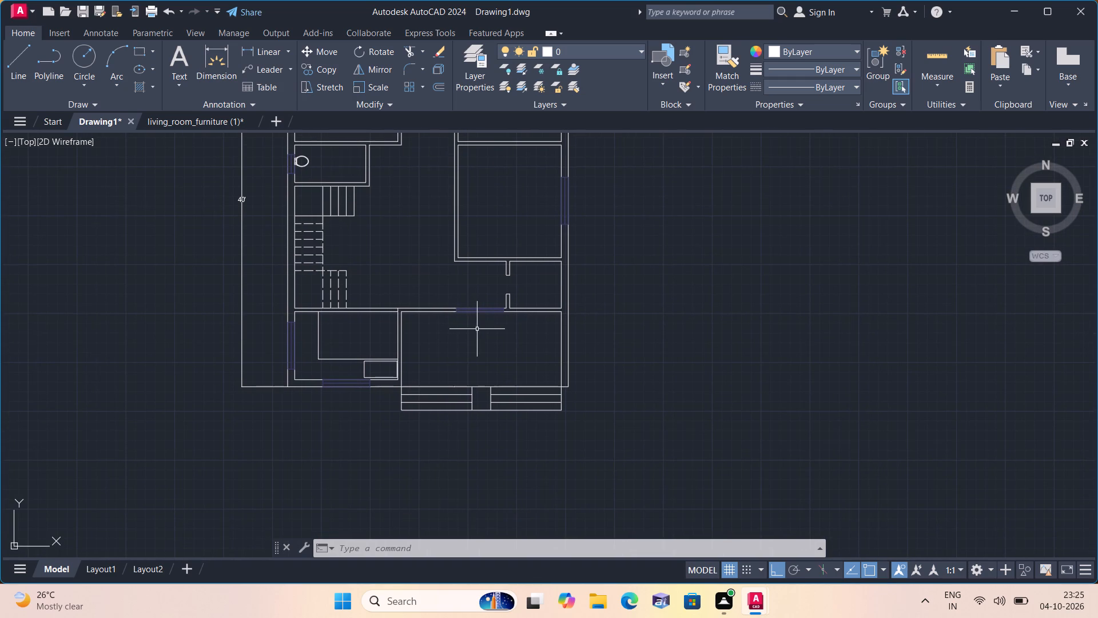
{"action": "middle_click_drag", "start_coordinate": [476, 328], "coordinate": [485, 381]}
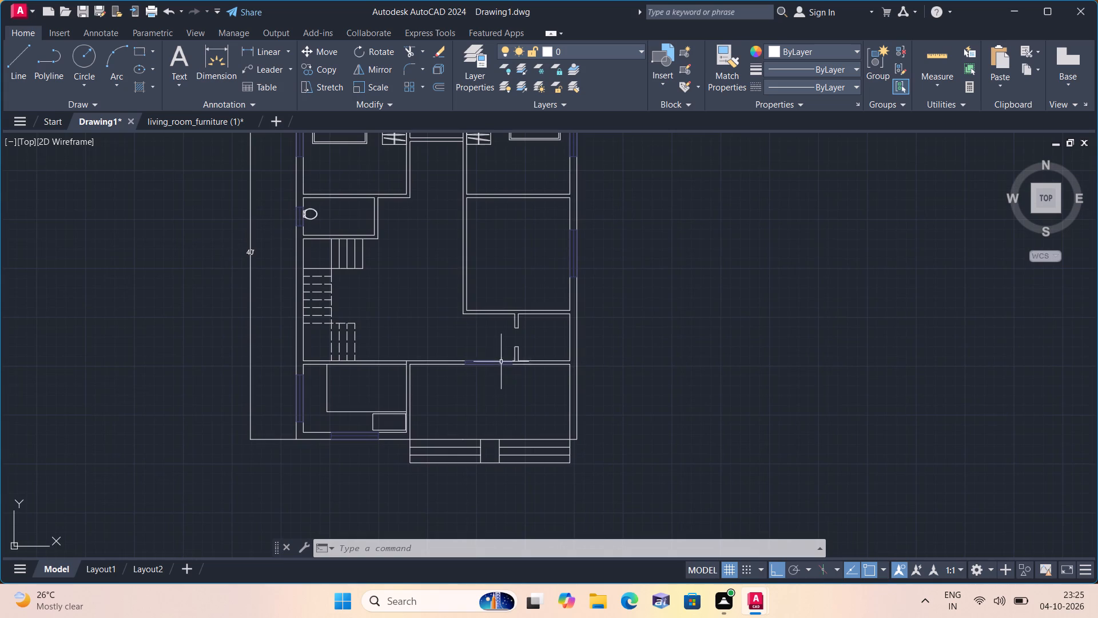
{"action": "scroll", "coordinate": [502, 282], "scroll_direction": "up", "scroll_amount": 1}
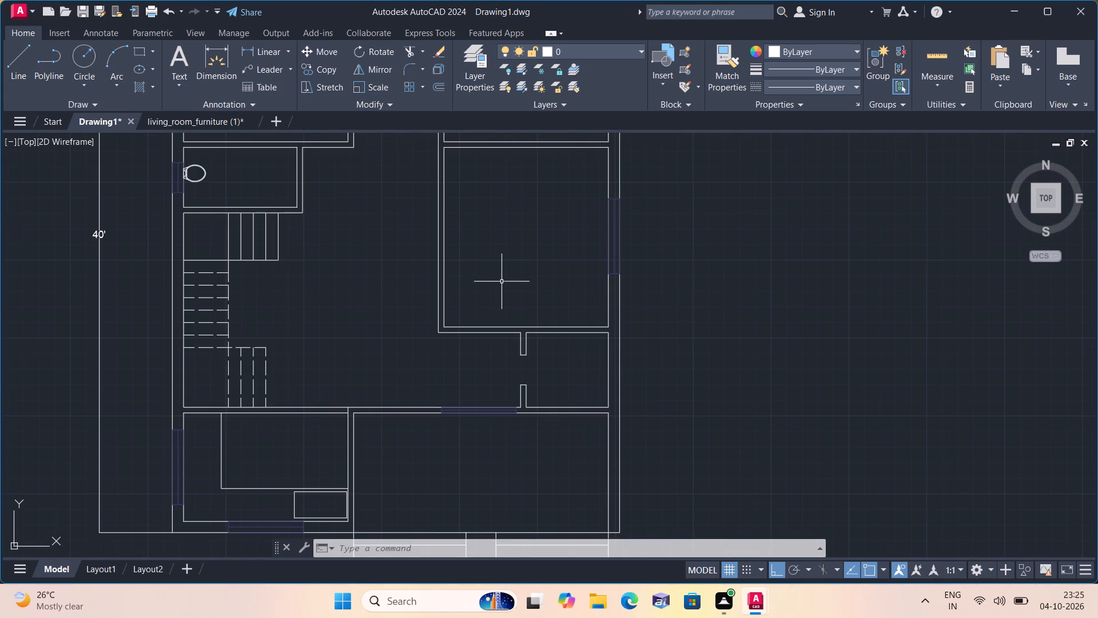
{"action": "middle_click_drag", "start_coordinate": [498, 282], "coordinate": [496, 300]}
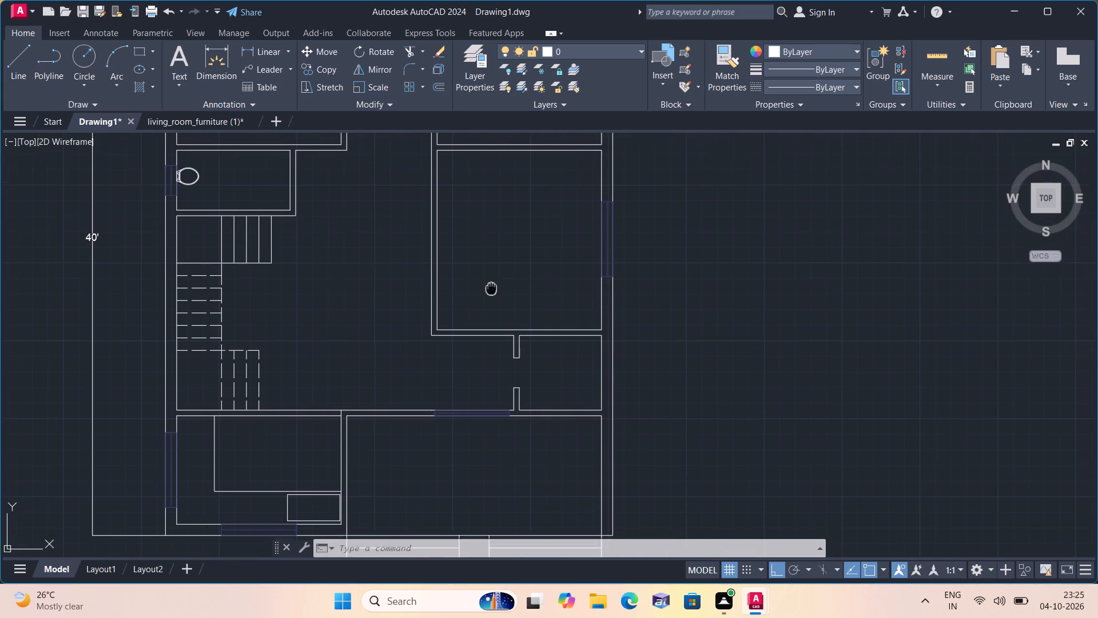
{"action": "middle_click_drag", "start_coordinate": [496, 300], "coordinate": [498, 350]}
{"action": "middle_click_drag", "start_coordinate": [501, 311], "coordinate": [499, 338]}
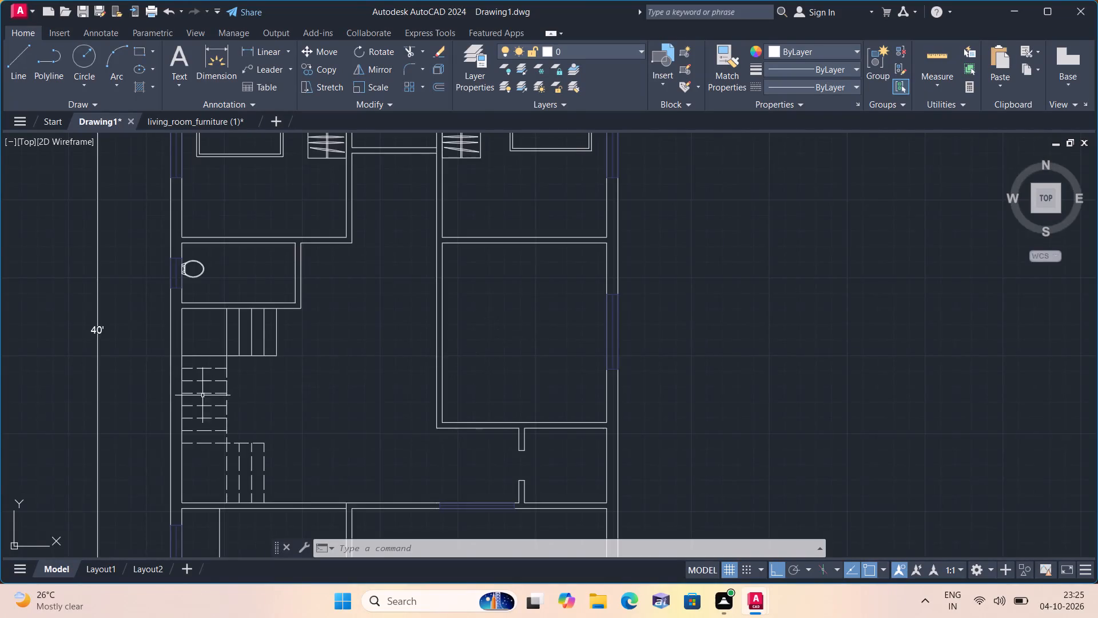
{"action": "scroll", "coordinate": [198, 391], "scroll_direction": "up", "scroll_amount": 2}
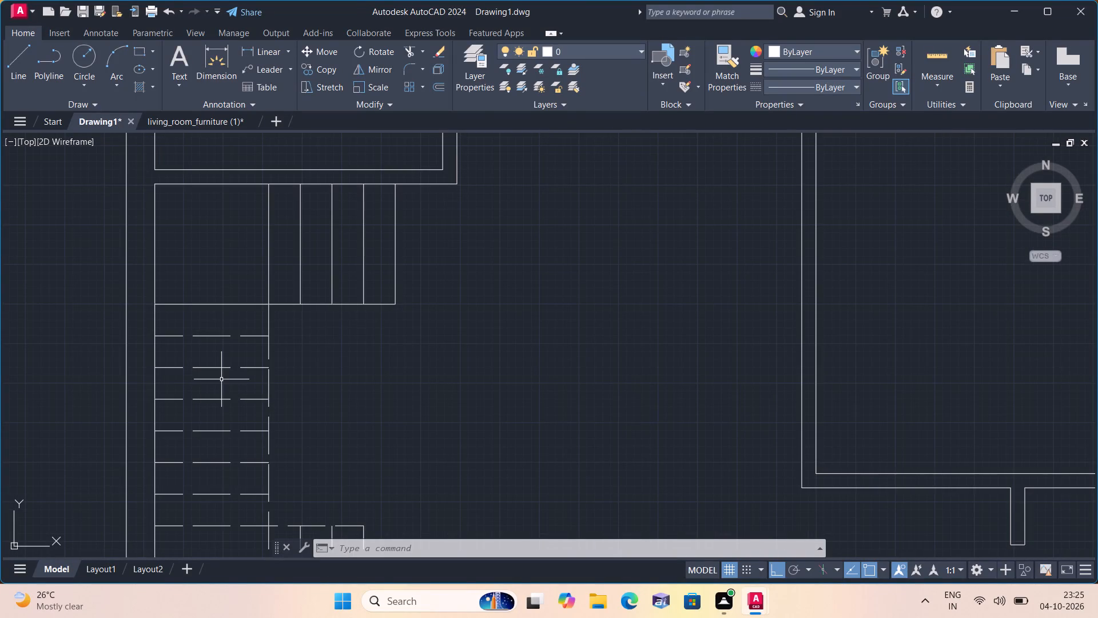
{"action": "middle_click_drag", "start_coordinate": [216, 493], "coordinate": [214, 419]}
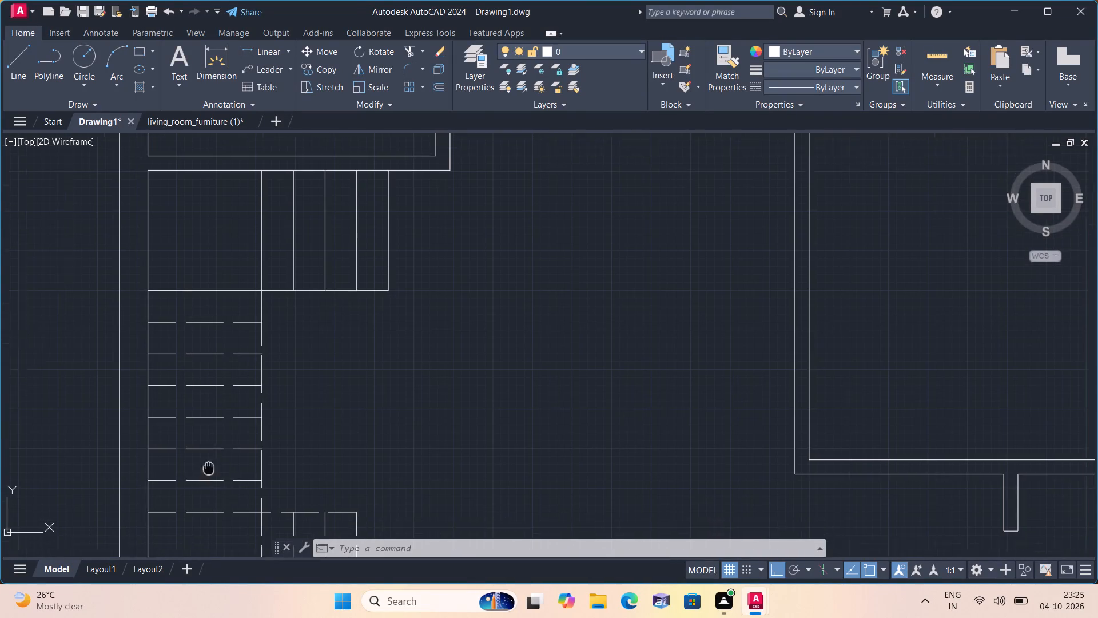
{"action": "middle_click_drag", "start_coordinate": [214, 419], "coordinate": [215, 418]}
{"action": "scroll", "coordinate": [222, 417], "scroll_direction": "down", "scroll_amount": 1}
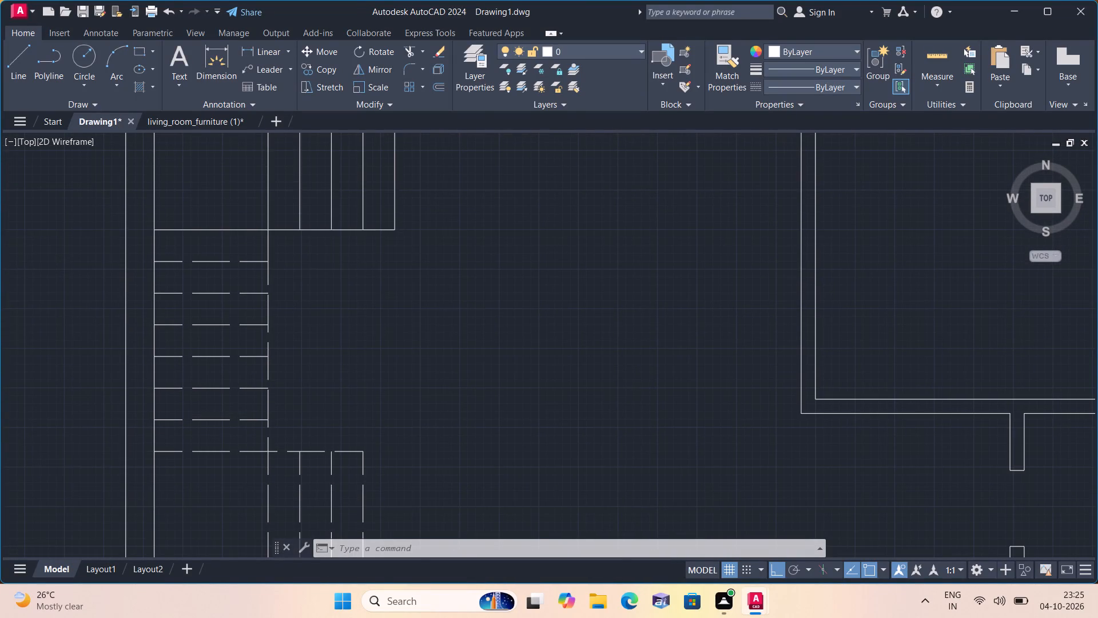
{"action": "scroll", "coordinate": [222, 417], "scroll_direction": "up", "scroll_amount": 1}
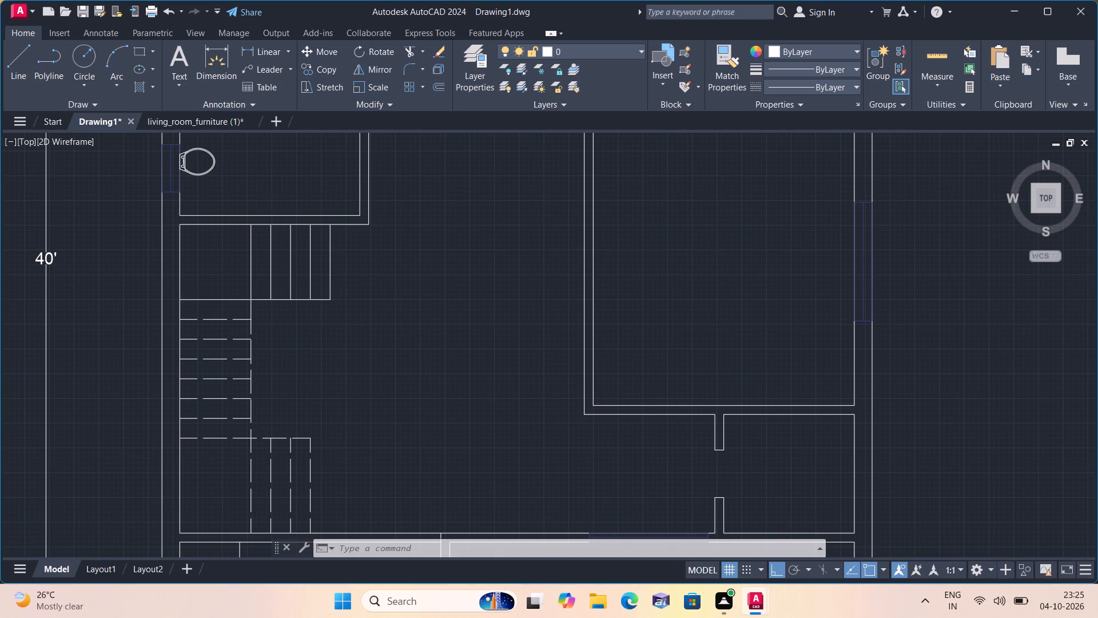
{"action": "scroll", "coordinate": [222, 417], "scroll_direction": "down", "scroll_amount": 1}
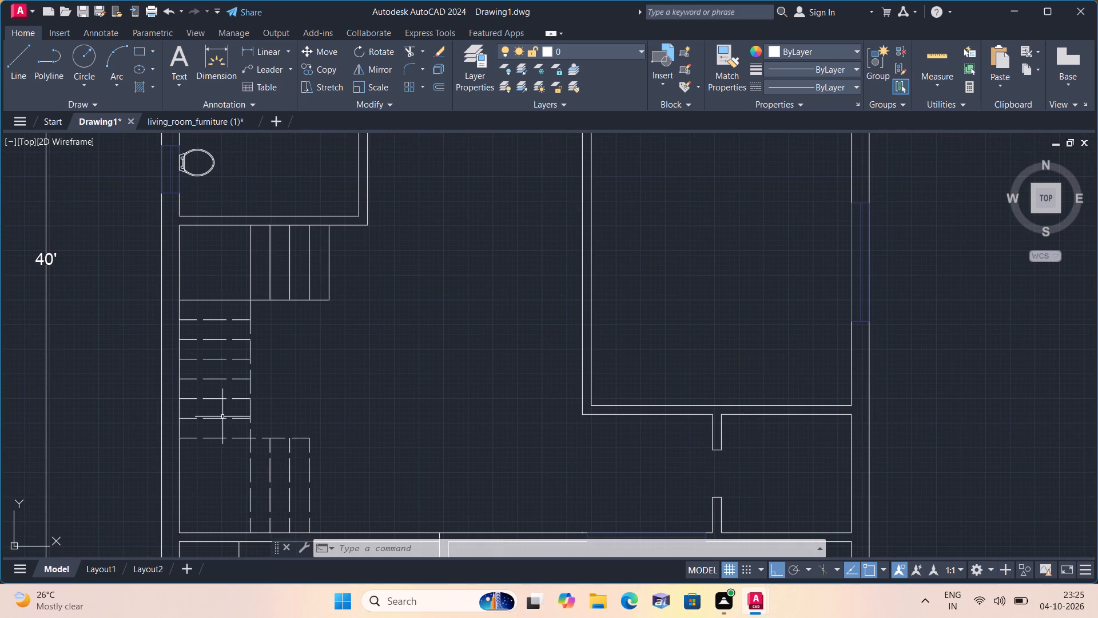
{"action": "middle_click_drag", "start_coordinate": [337, 385], "coordinate": [320, 344]}
{"action": "scroll", "coordinate": [325, 371], "scroll_direction": "down", "scroll_amount": 1}
Draw the stair direction line from beyond the upper flight's first riser across its treads, turning down on the landing.
{"action": "type", "text": "l"}
{"action": "key", "text": "space"}
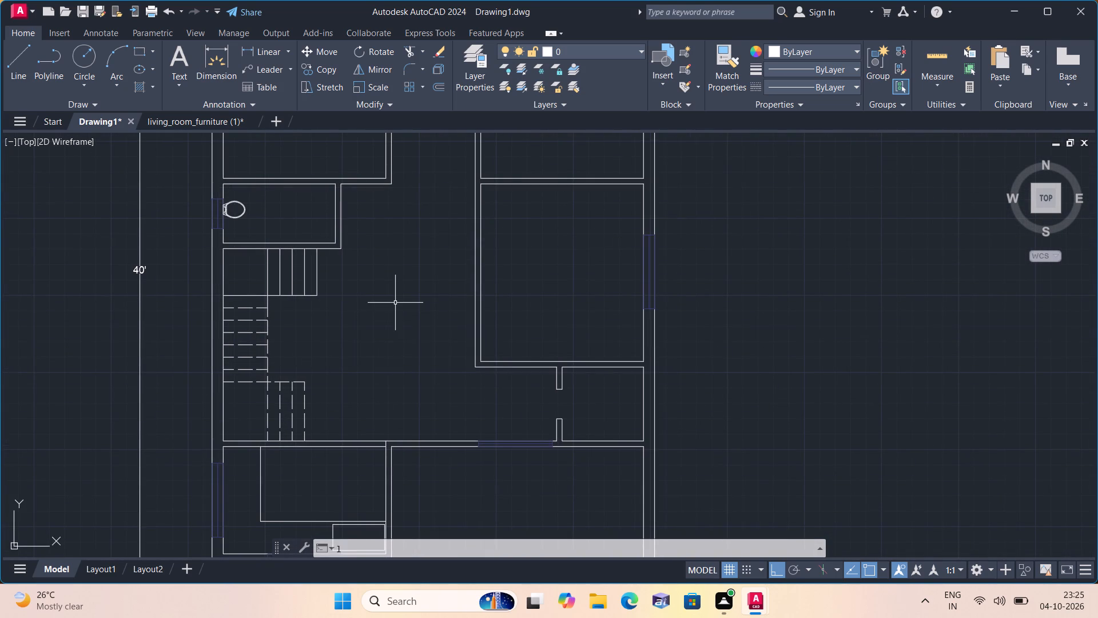
{"action": "scroll", "coordinate": [336, 272], "scroll_direction": "up", "scroll_amount": 1}
{"action": "left_click", "coordinate": [334, 274]}
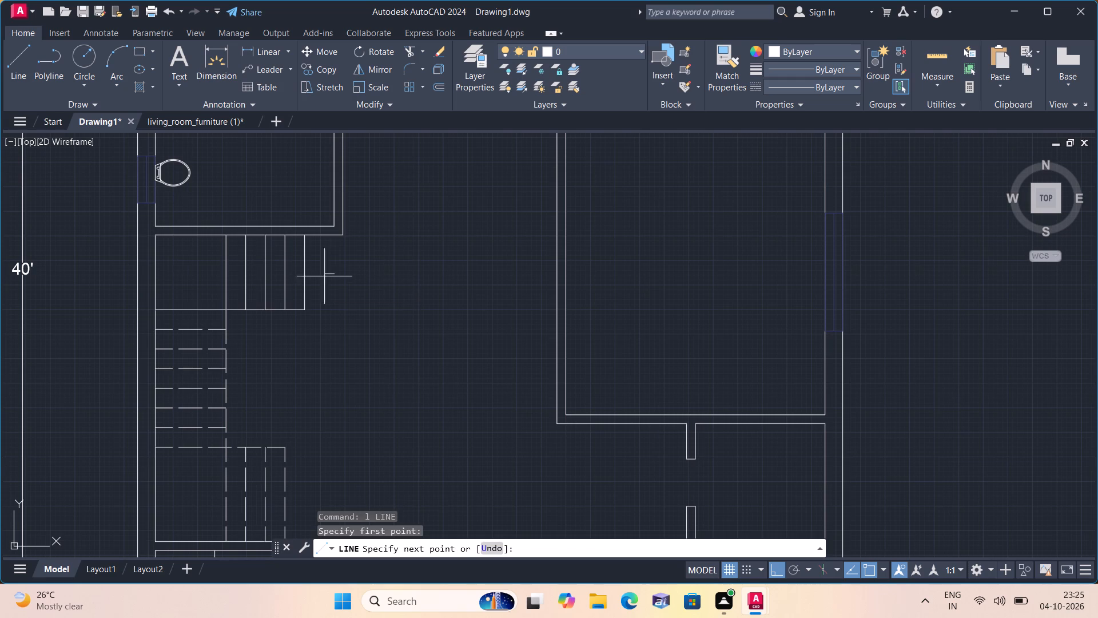
{"action": "left_click", "coordinate": [198, 276]}
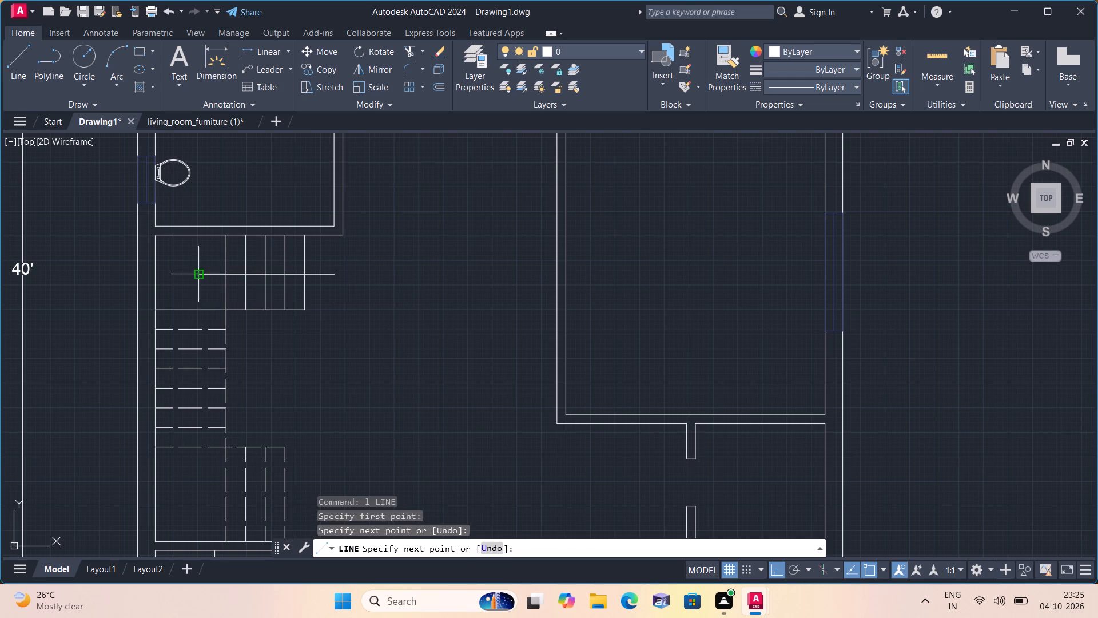
{"action": "left_click", "coordinate": [196, 300]}
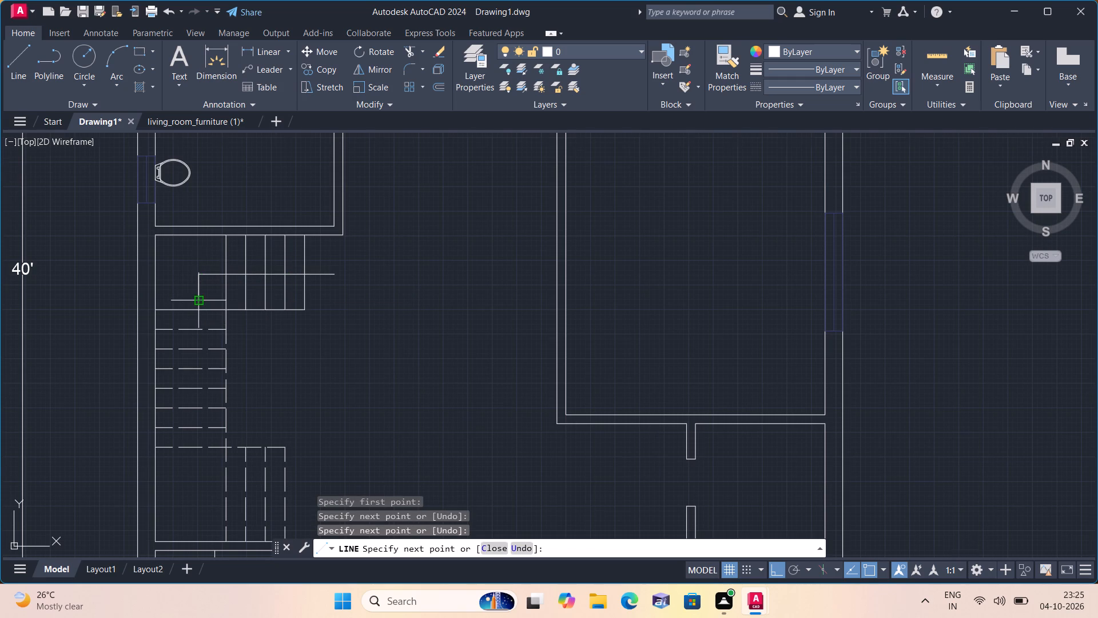
With Ortho off, draw two short slanted lines forming an arrowhead at the lower end of the stair direction line.
{"action": "scroll", "coordinate": [196, 300], "scroll_direction": "up", "scroll_amount": 2}
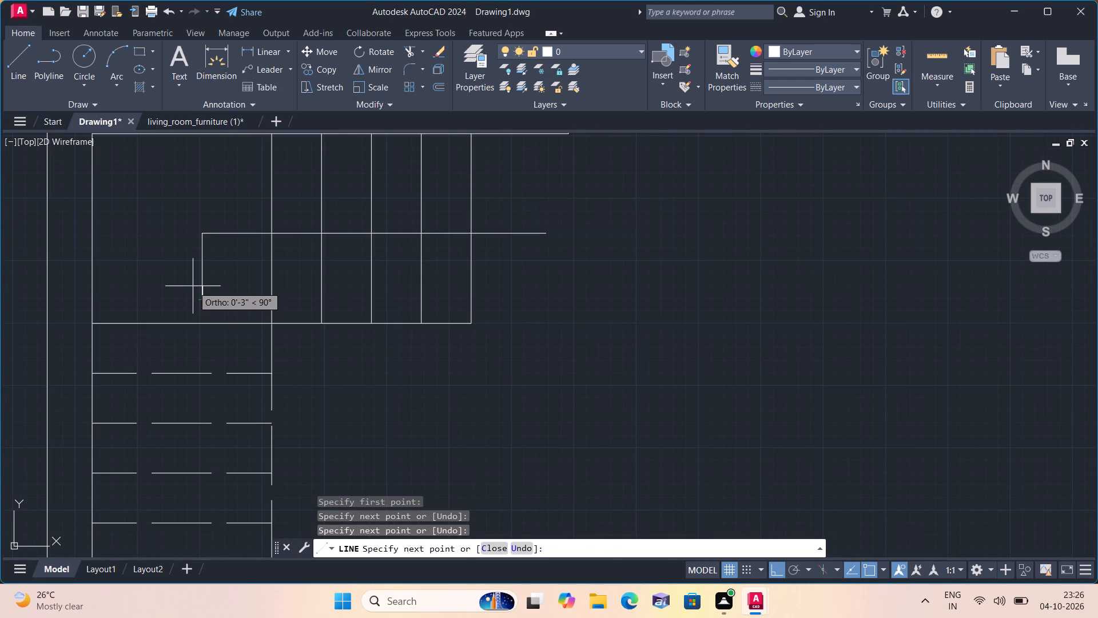
{"action": "key", "text": "F8"}
{"action": "left_click", "coordinate": [194, 284]}
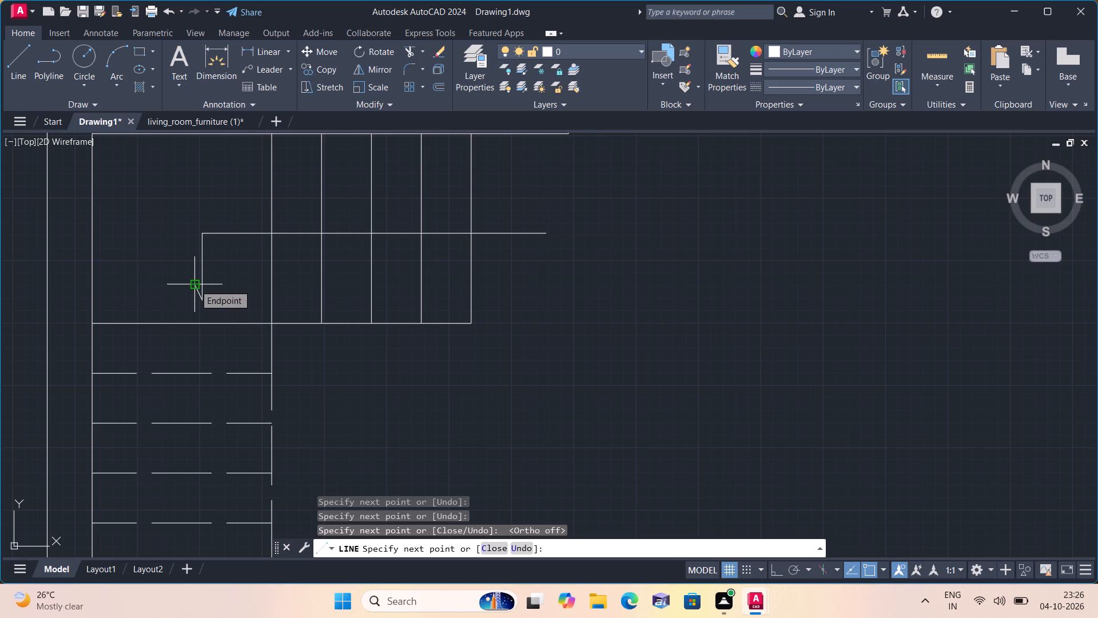
{"action": "key", "text": "Escape"}
{"action": "key", "text": "space"}
{"action": "scroll", "coordinate": [197, 292], "scroll_direction": "up", "scroll_amount": 2}
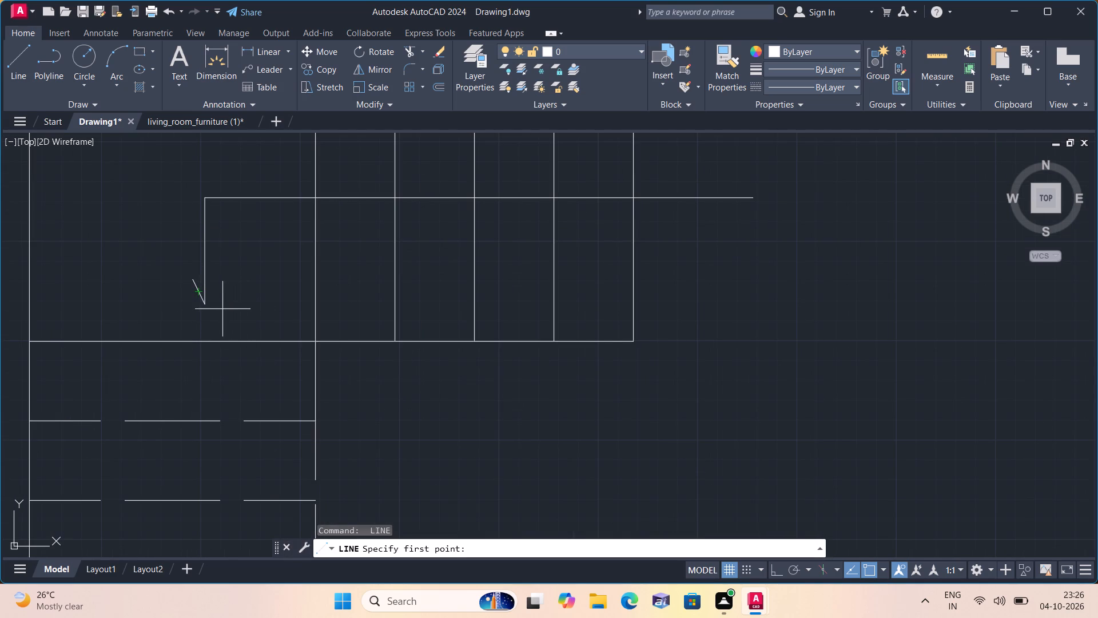
{"action": "left_click", "coordinate": [208, 304]}
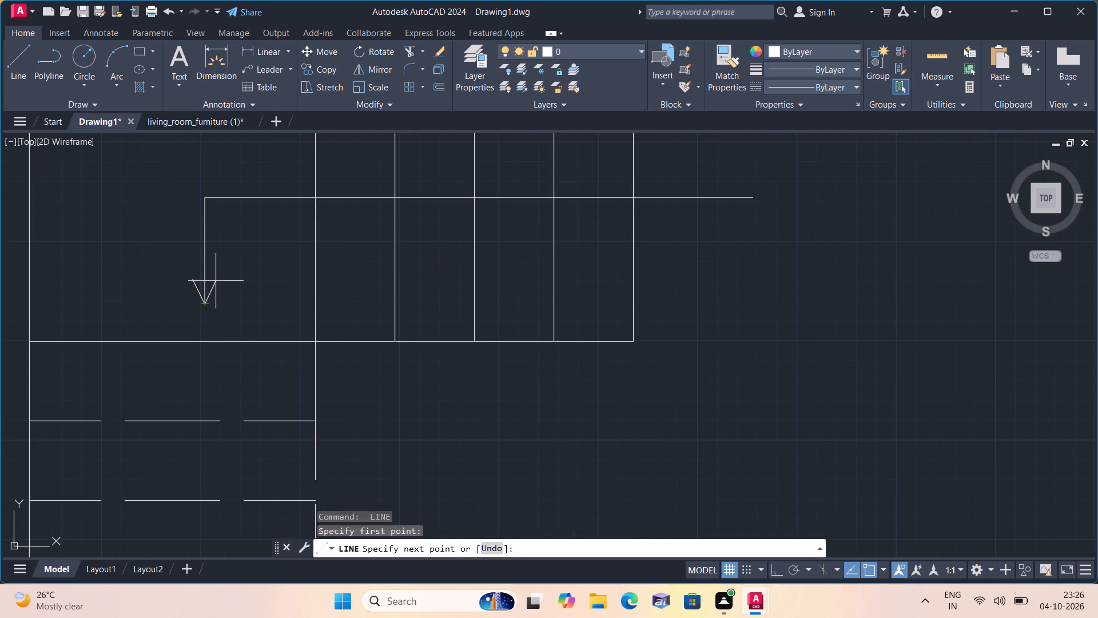
{"action": "left_click", "coordinate": [216, 280]}
{"action": "key", "text": "space"}
Set the current linetype to ACAD_ISO02W100 and, with Ortho on, draw a dashed line from the large right-hand room's lower-left corner down to the wall below.
{"action": "scroll", "coordinate": [270, 278], "scroll_direction": "down", "scroll_amount": 2}
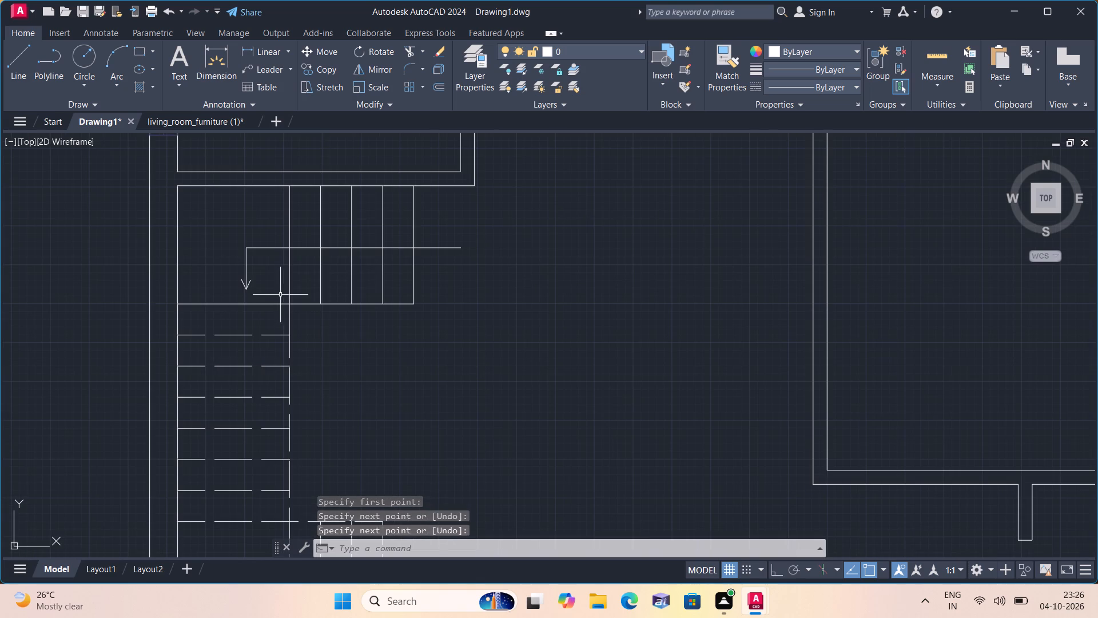
{"action": "scroll", "coordinate": [289, 263], "scroll_direction": "down", "scroll_amount": 2}
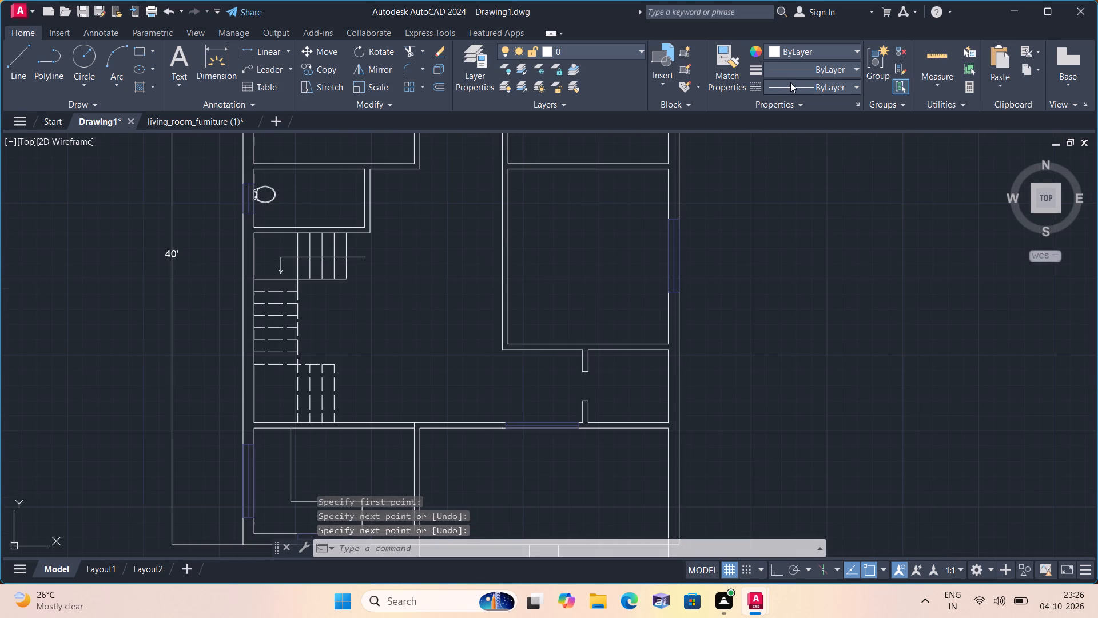
{"action": "left_click", "coordinate": [790, 82]}
{"action": "left_click", "coordinate": [807, 148]}
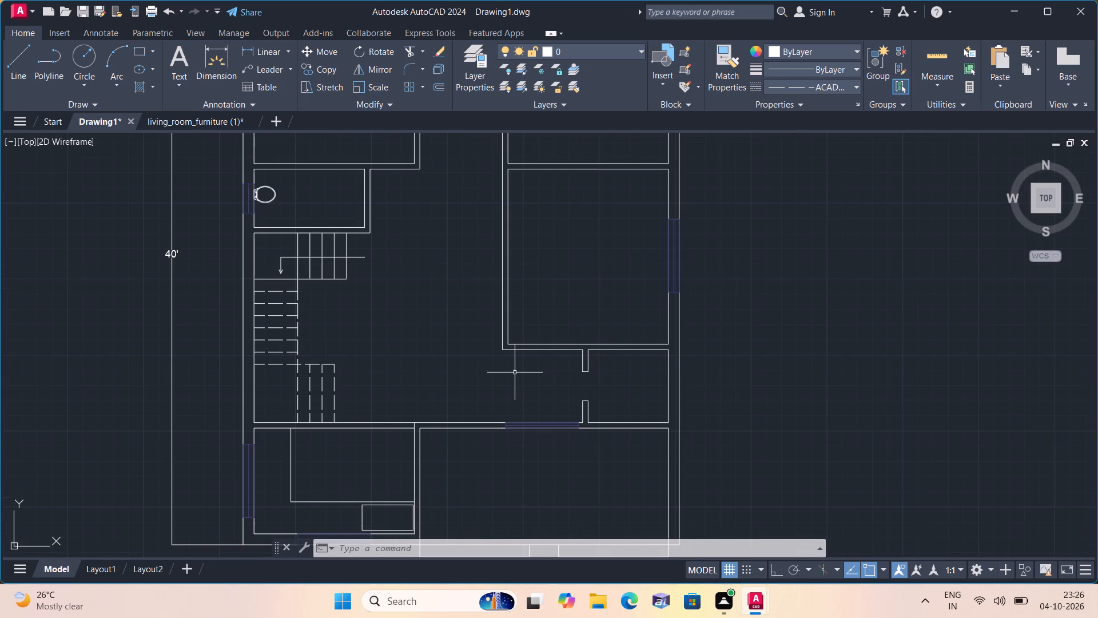
{"action": "key", "text": "F8"}
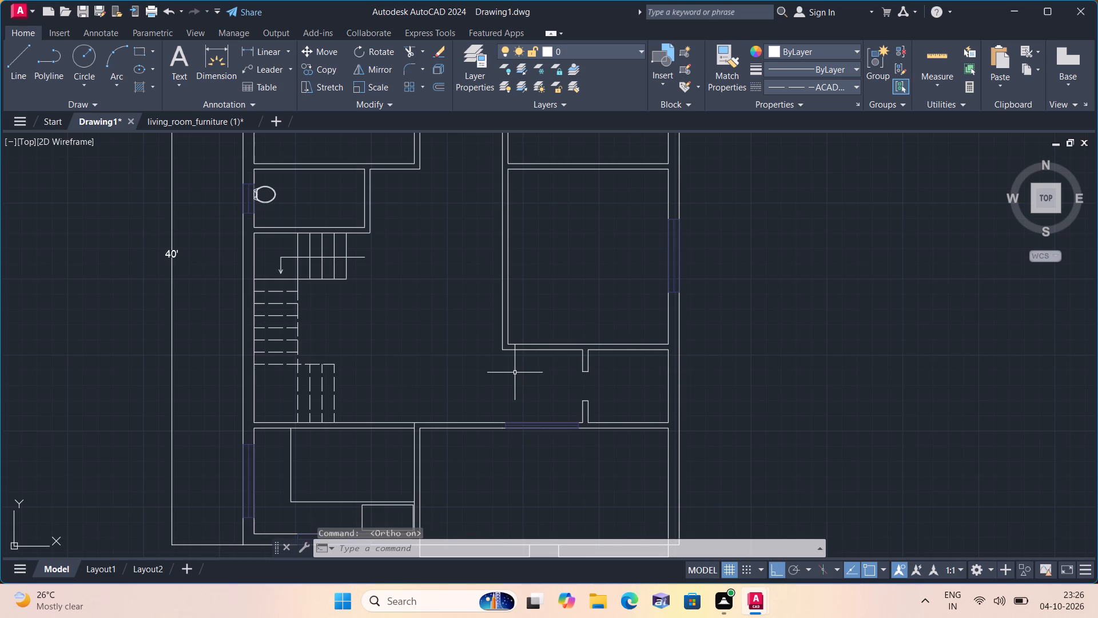
{"action": "key", "text": "l"}
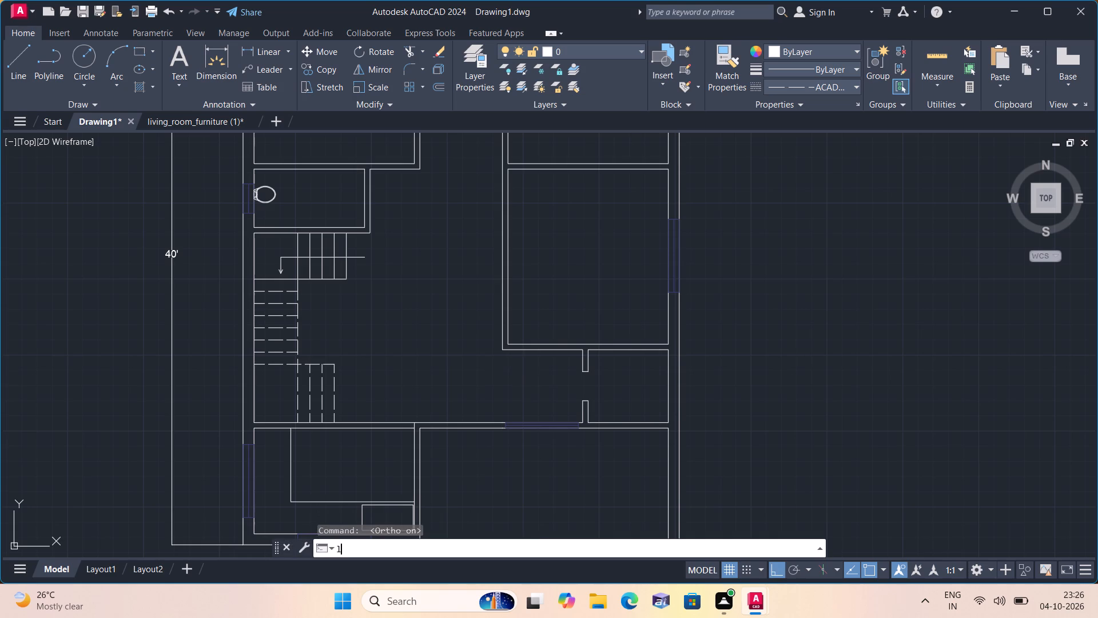
{"action": "key", "text": "space"}
{"action": "scroll", "coordinate": [506, 369], "scroll_direction": "up", "scroll_amount": 2}
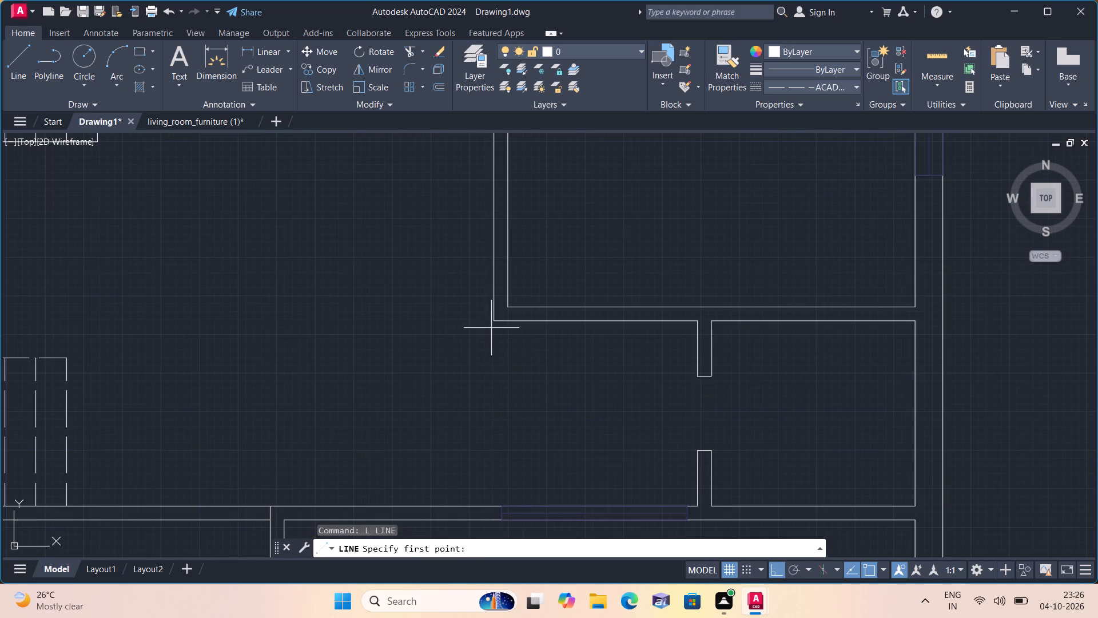
{"action": "left_click", "coordinate": [492, 322]}
{"action": "middle_click_drag", "start_coordinate": [488, 417], "coordinate": [475, 411]}
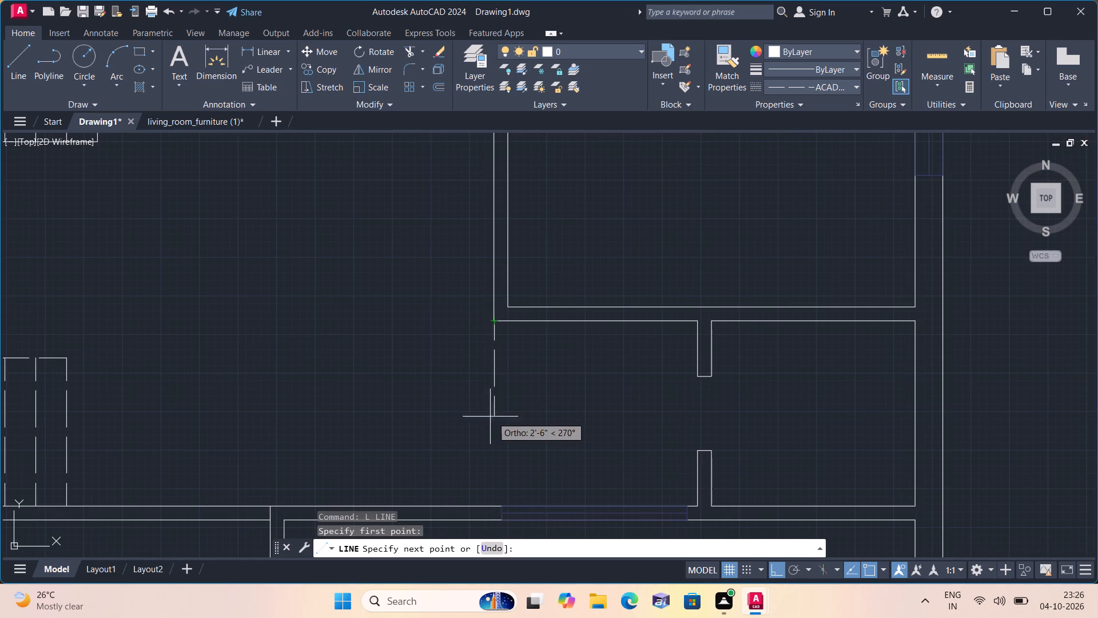
{"action": "middle_click_drag", "start_coordinate": [475, 411], "coordinate": [470, 363]}
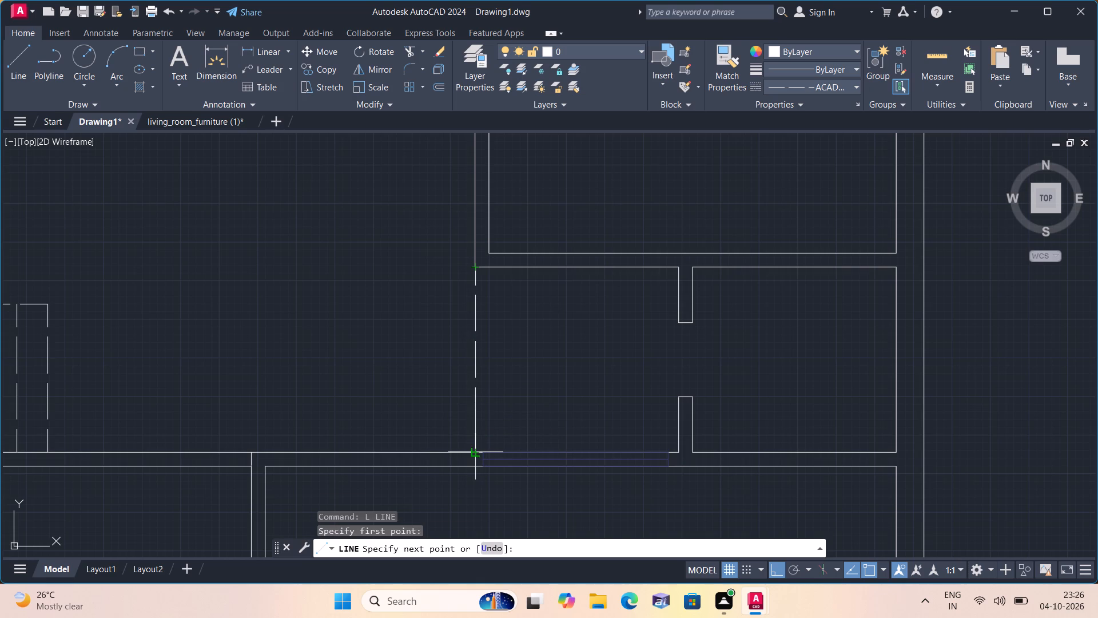
{"action": "left_click", "coordinate": [476, 451]}
{"action": "key", "text": "space"}
Draw a dashed line across the new partition doorway, joining the hall-side corners of its two jambs.
{"action": "key", "text": "space"}
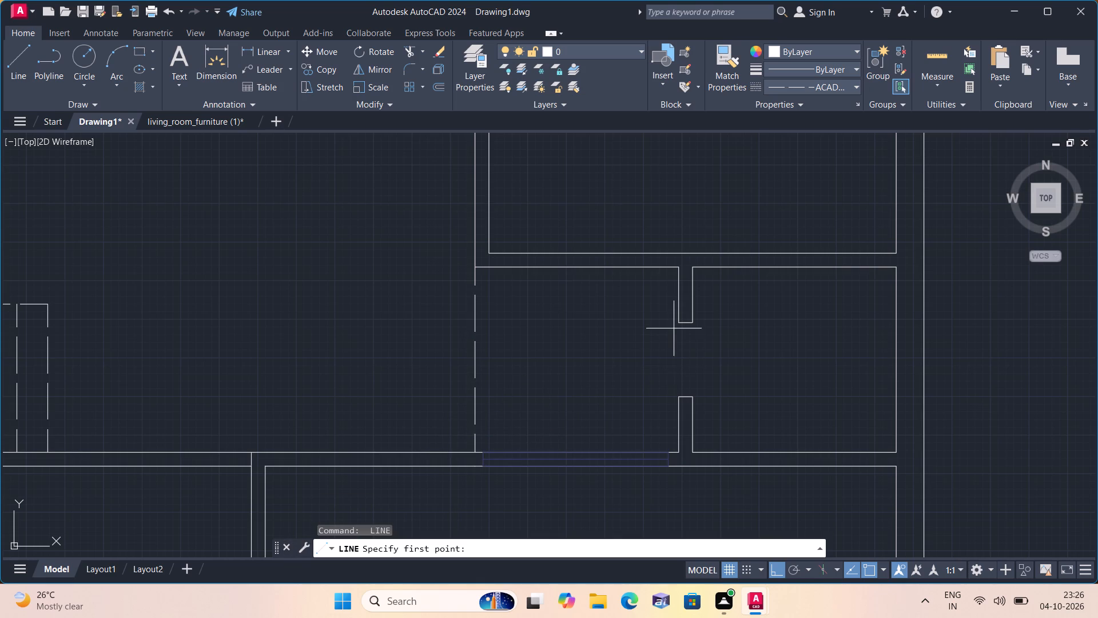
{"action": "left_click", "coordinate": [677, 324]}
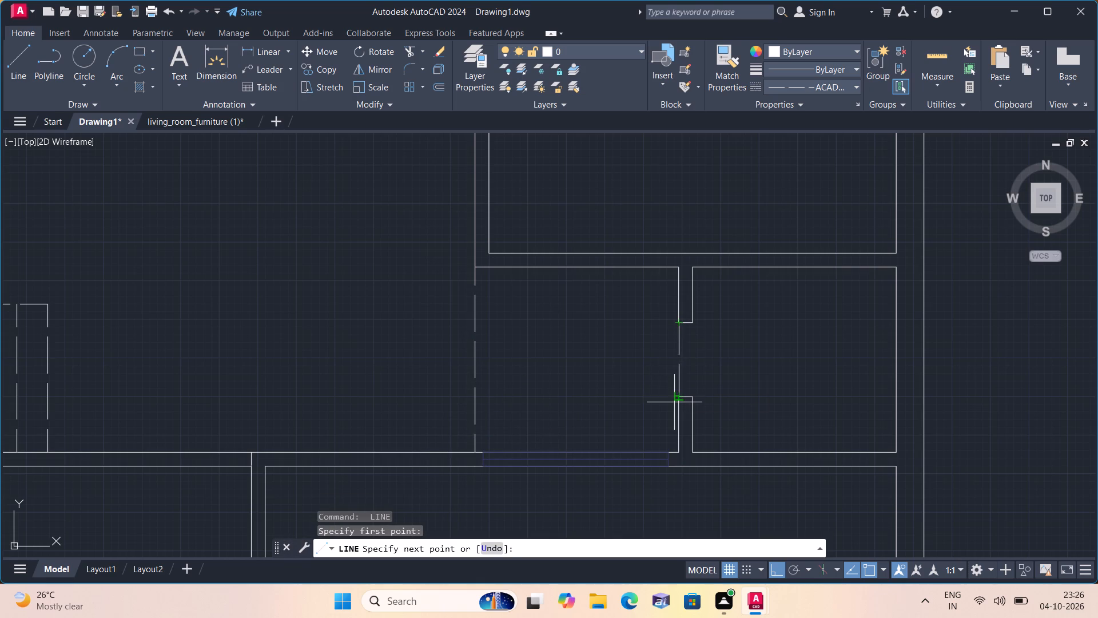
{"action": "left_click", "coordinate": [677, 397]}
{"action": "key", "text": "space"}
Draw a horizontal dashed line across the passage from the left bedroom's lower-right outer corner to the opposite wall.
{"action": "scroll", "coordinate": [515, 332], "scroll_direction": "down", "scroll_amount": 1}
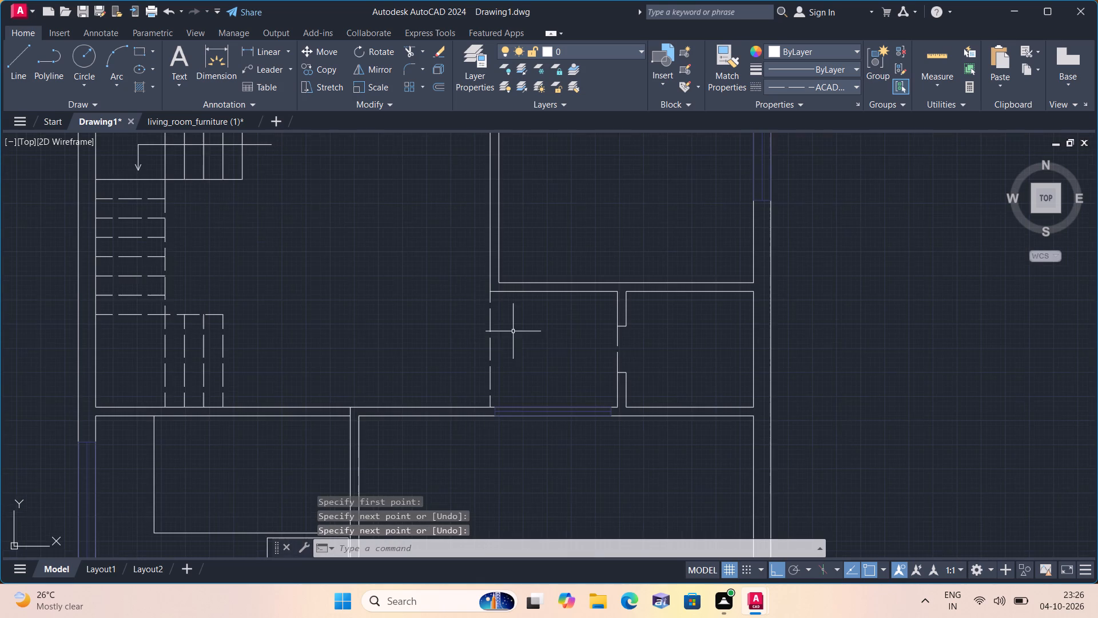
{"action": "middle_click_drag", "start_coordinate": [422, 233], "coordinate": [453, 418]}
{"action": "scroll", "coordinate": [422, 233], "scroll_direction": "down", "scroll_amount": 1}
{"action": "key", "text": "space"}
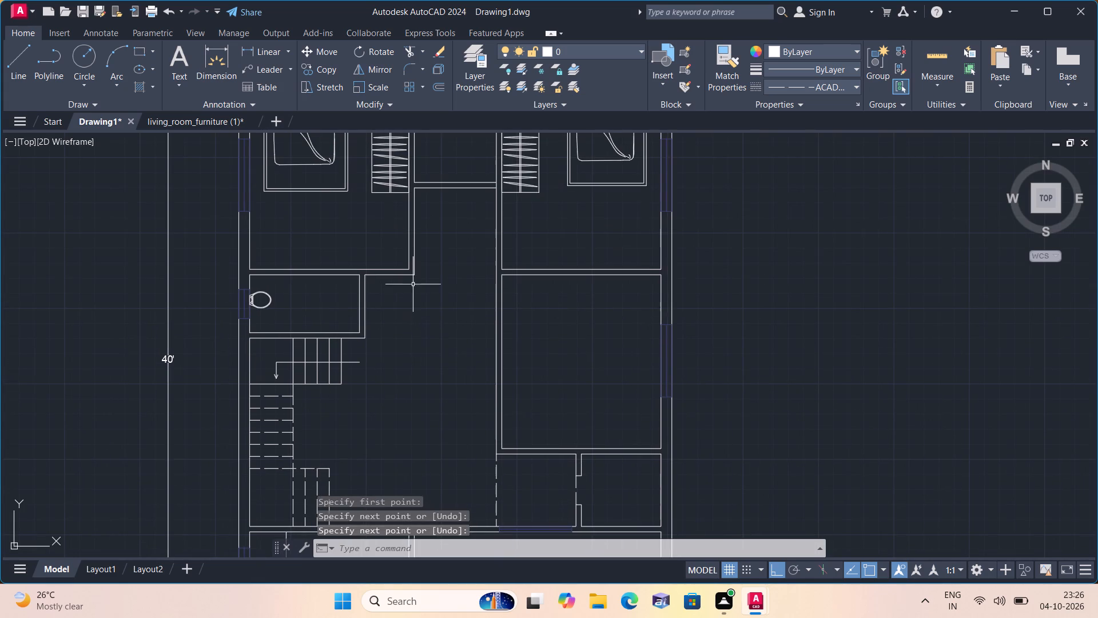
{"action": "scroll", "coordinate": [413, 284], "scroll_direction": "up", "scroll_amount": 2}
{"action": "left_click", "coordinate": [414, 262]}
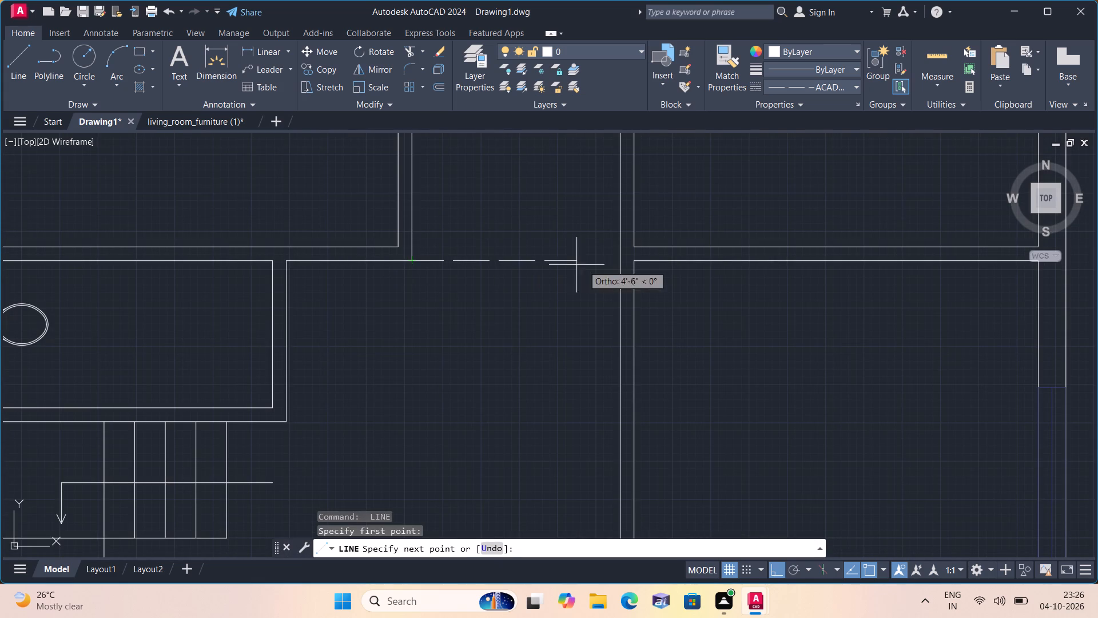
{"action": "left_click", "coordinate": [623, 264]}
{"action": "key", "text": "space"}
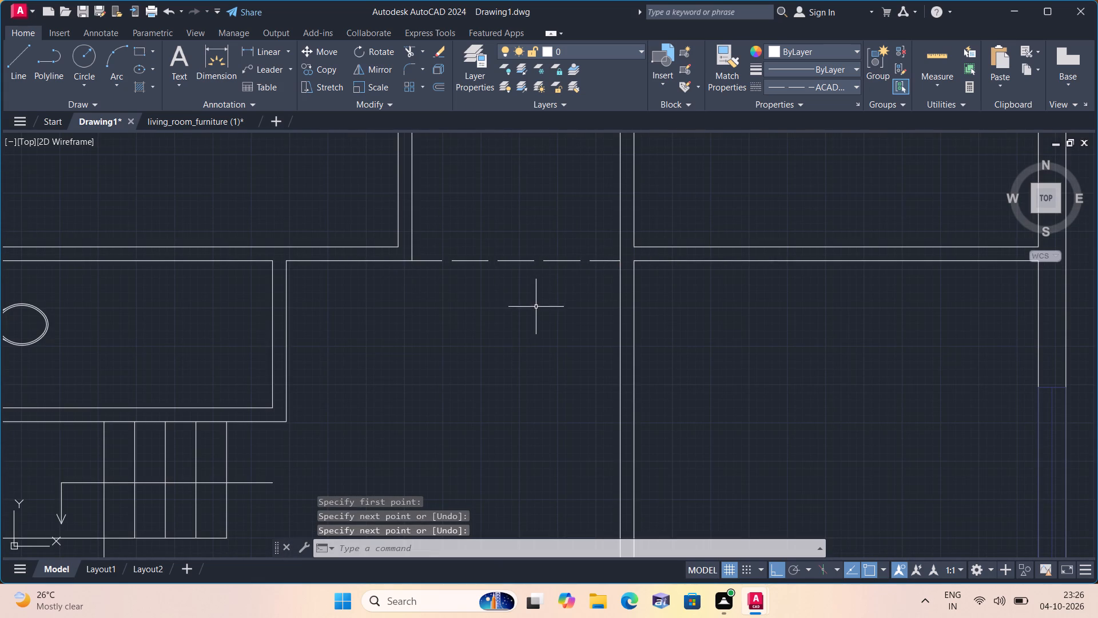
Draw a horizontal dashed line from the lower-right outer corner of the toilet beside the stairs to the opposite wall.
{"action": "scroll", "coordinate": [534, 310], "scroll_direction": "down", "scroll_amount": 3}
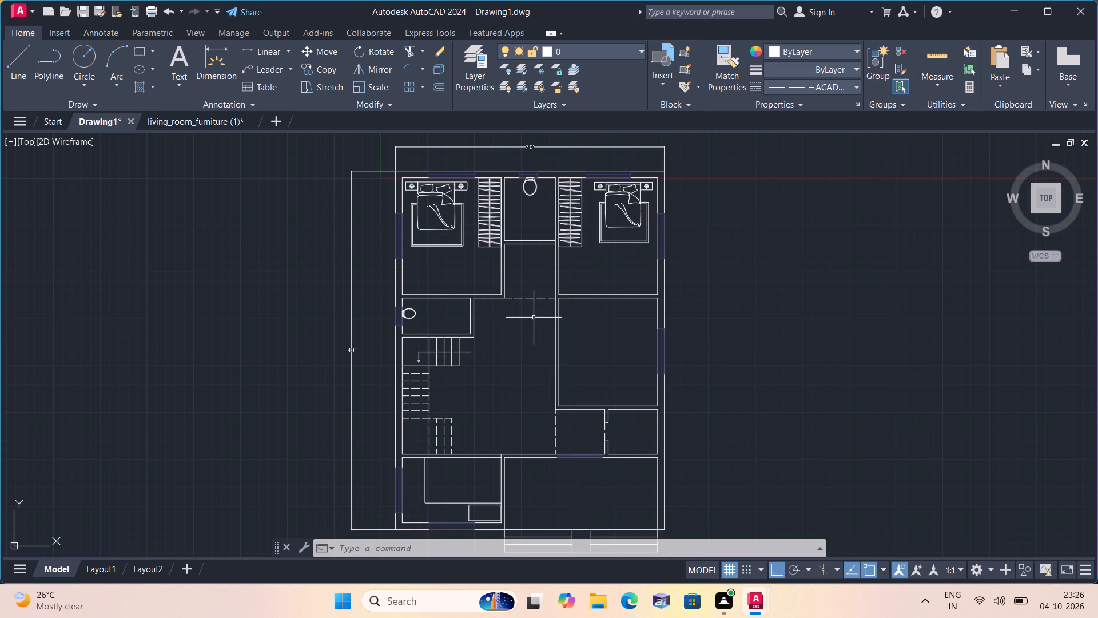
{"action": "key", "text": "space"}
{"action": "scroll", "coordinate": [491, 333], "scroll_direction": "up", "scroll_amount": 2}
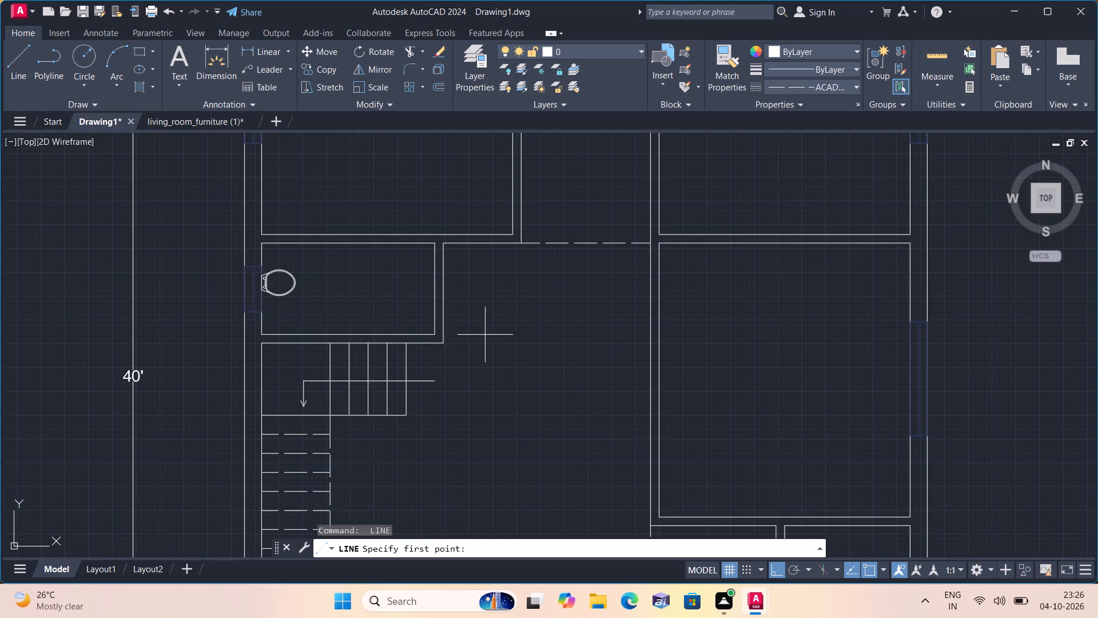
{"action": "left_click", "coordinate": [448, 344]}
{"action": "left_click", "coordinate": [649, 343]}
{"action": "key", "text": "space"}
Set the current linetype back to ByLayer.
{"action": "scroll", "coordinate": [558, 310], "scroll_direction": "down", "scroll_amount": 2}
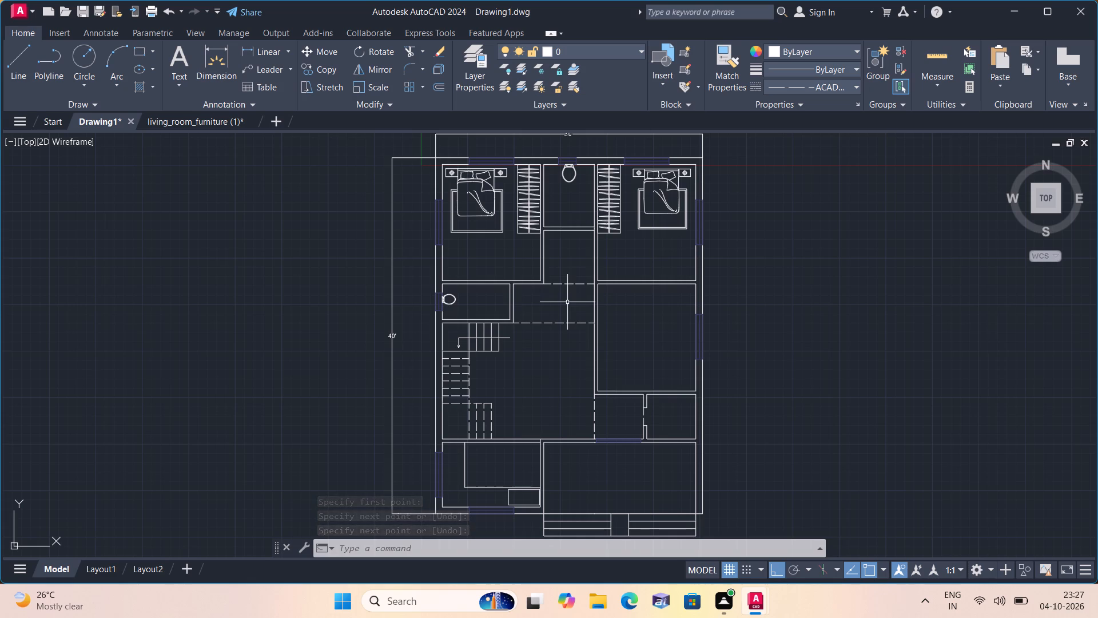
{"action": "middle_click_drag", "start_coordinate": [563, 365], "coordinate": [506, 314]}
{"action": "scroll", "coordinate": [506, 314], "scroll_direction": "down", "scroll_amount": 1}
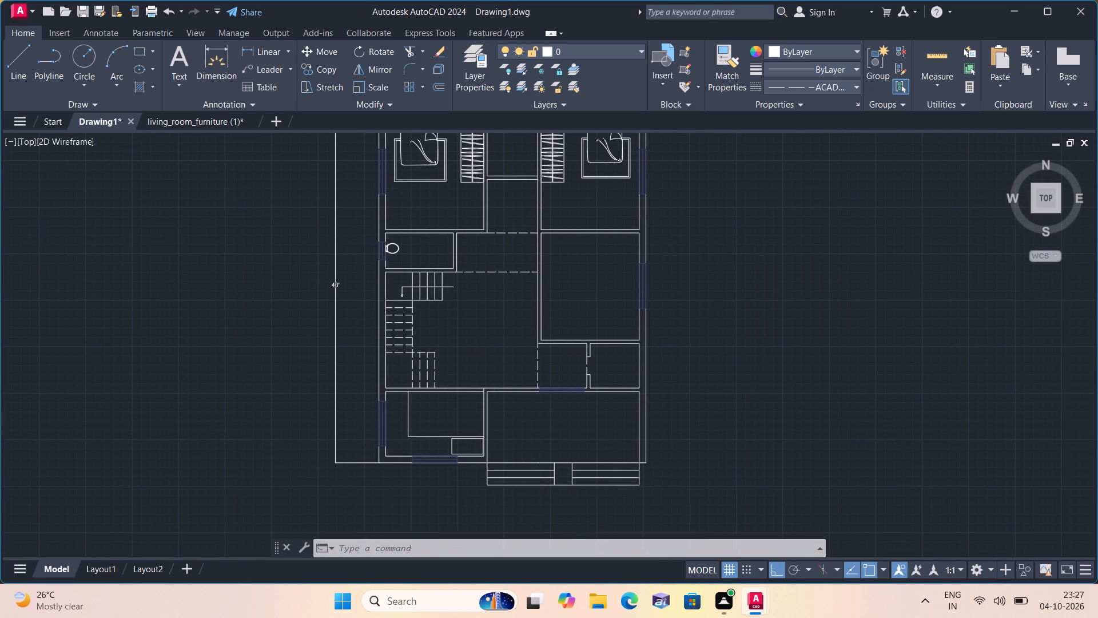
{"action": "left_click", "coordinate": [831, 84]}
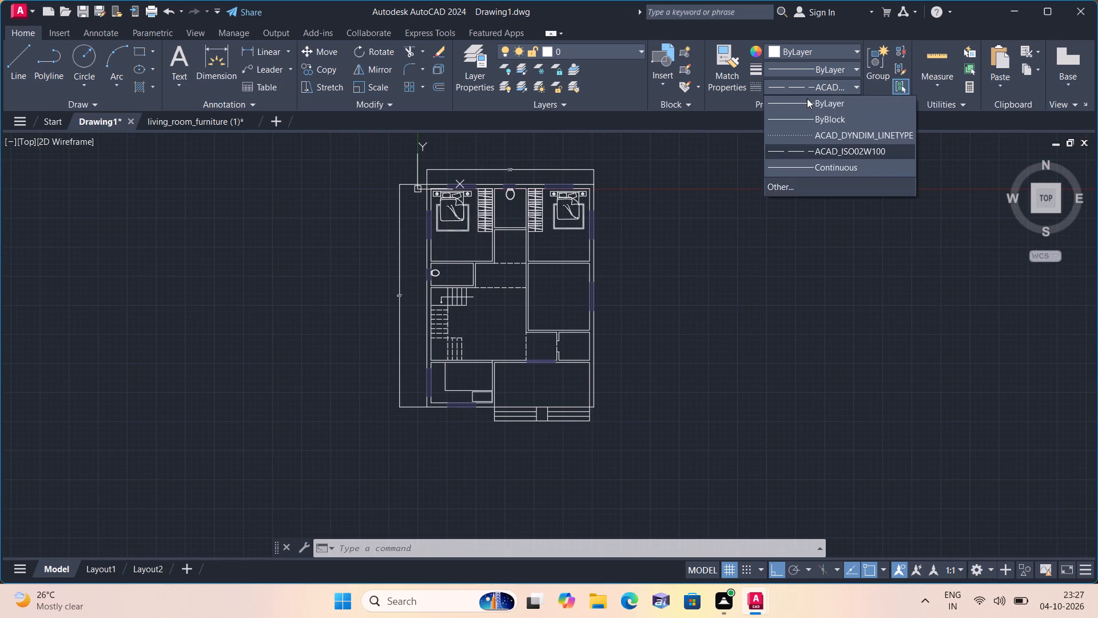
{"action": "left_click", "coordinate": [802, 100]}
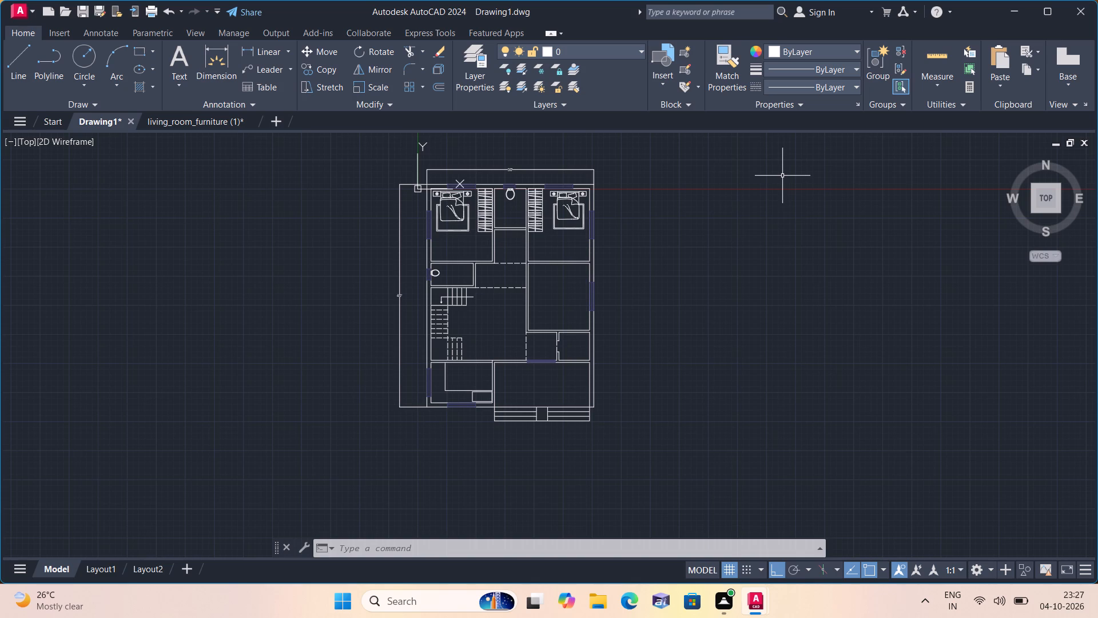
Move the window symbol in the wall behind the entrance porch so its upper-left corner meets the vertical dashed line's lower end.
{"action": "scroll", "coordinate": [742, 257], "scroll_direction": "up", "scroll_amount": 1}
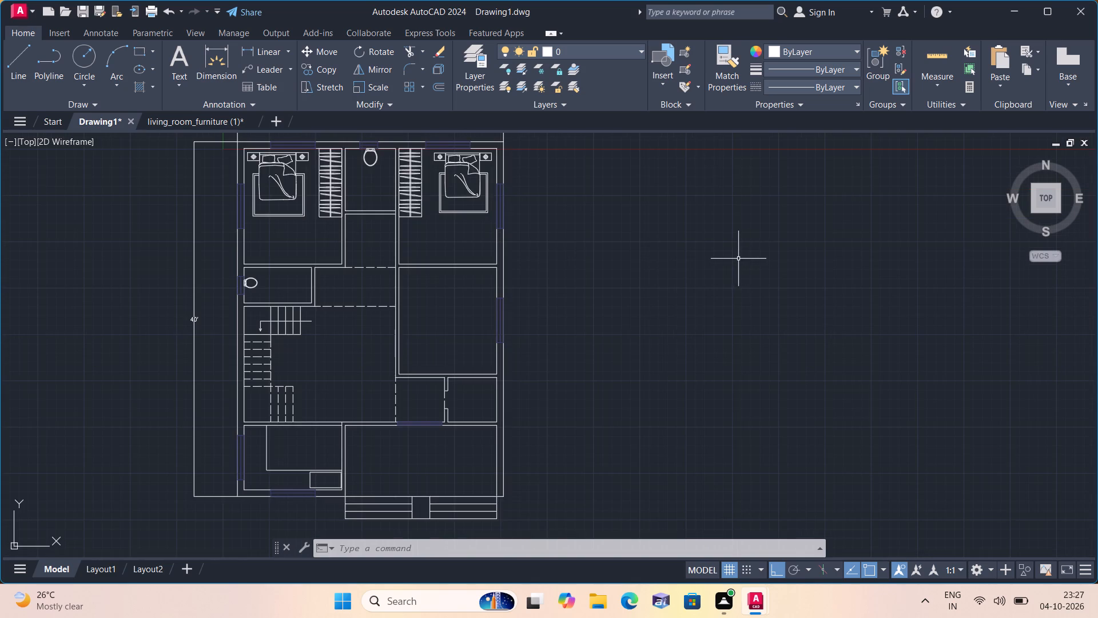
{"action": "middle_click_drag", "start_coordinate": [562, 385], "coordinate": [613, 286]}
{"action": "scroll", "coordinate": [420, 337], "scroll_direction": "up", "scroll_amount": 3}
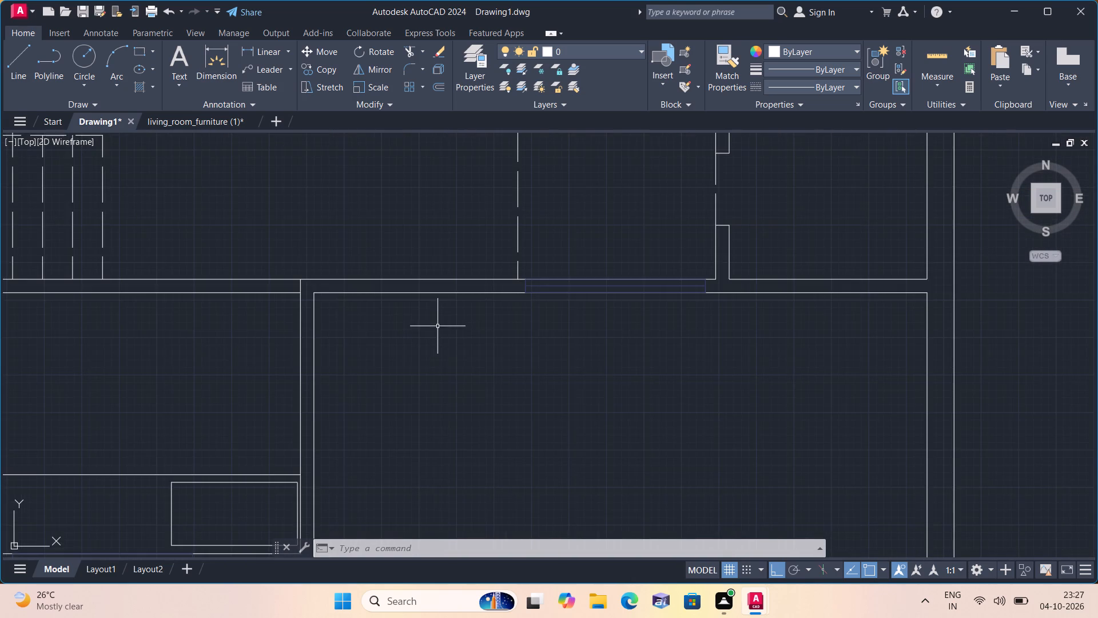
{"action": "scroll", "coordinate": [561, 313], "scroll_direction": "up", "scroll_amount": 3}
{"action": "middle_click_drag", "start_coordinate": [552, 313], "coordinate": [510, 393]}
{"action": "scroll", "coordinate": [501, 397], "scroll_direction": "down", "scroll_amount": 2}
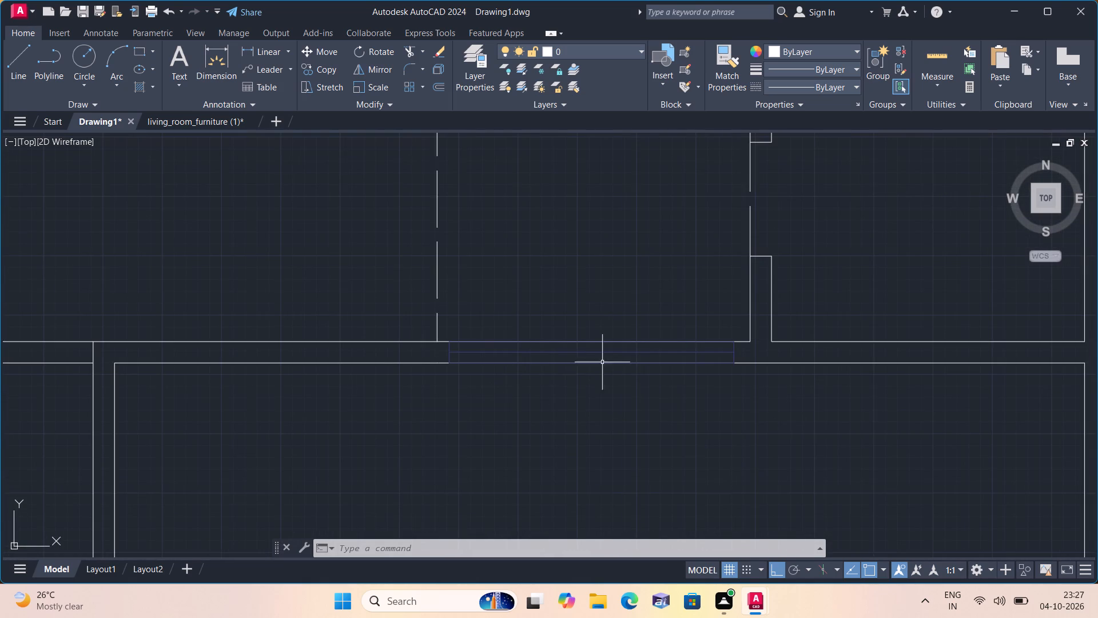
{"action": "scroll", "coordinate": [619, 356], "scroll_direction": "up", "scroll_amount": 2}
{"action": "left_click", "coordinate": [619, 346]}
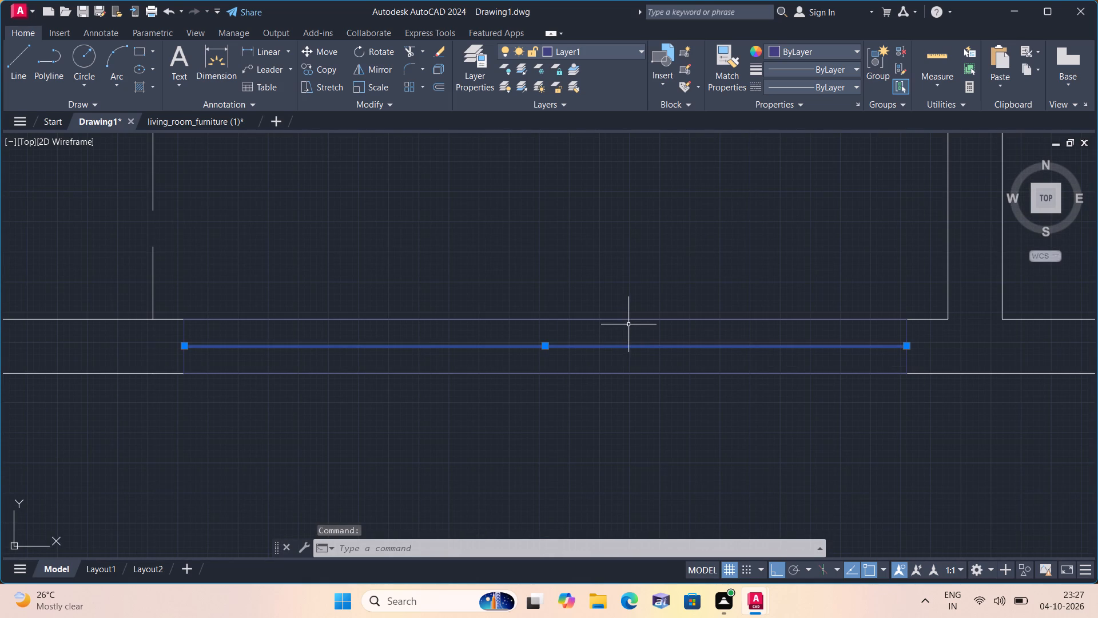
{"action": "left_click", "coordinate": [627, 315]}
{"action": "left_click", "coordinate": [628, 318]}
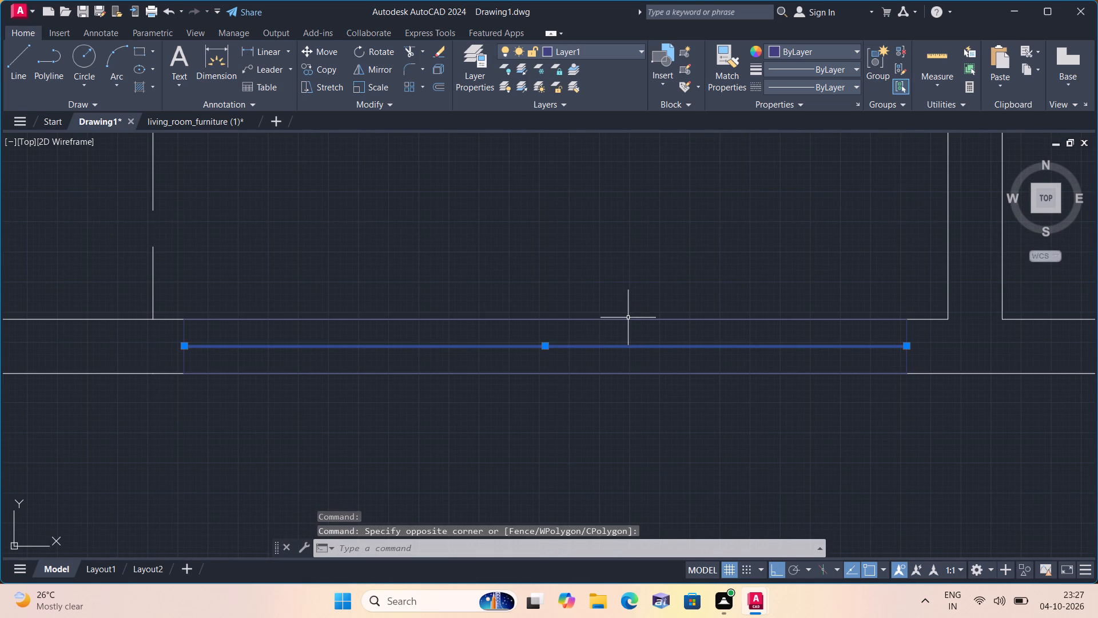
{"action": "left_click", "coordinate": [628, 318]}
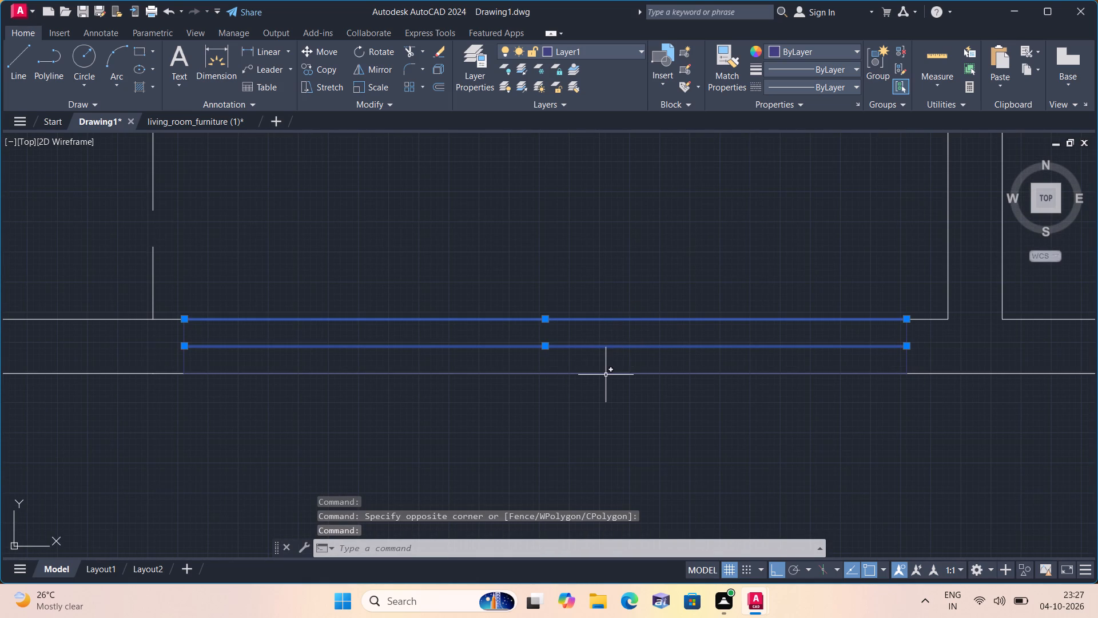
{"action": "left_click", "coordinate": [606, 375]}
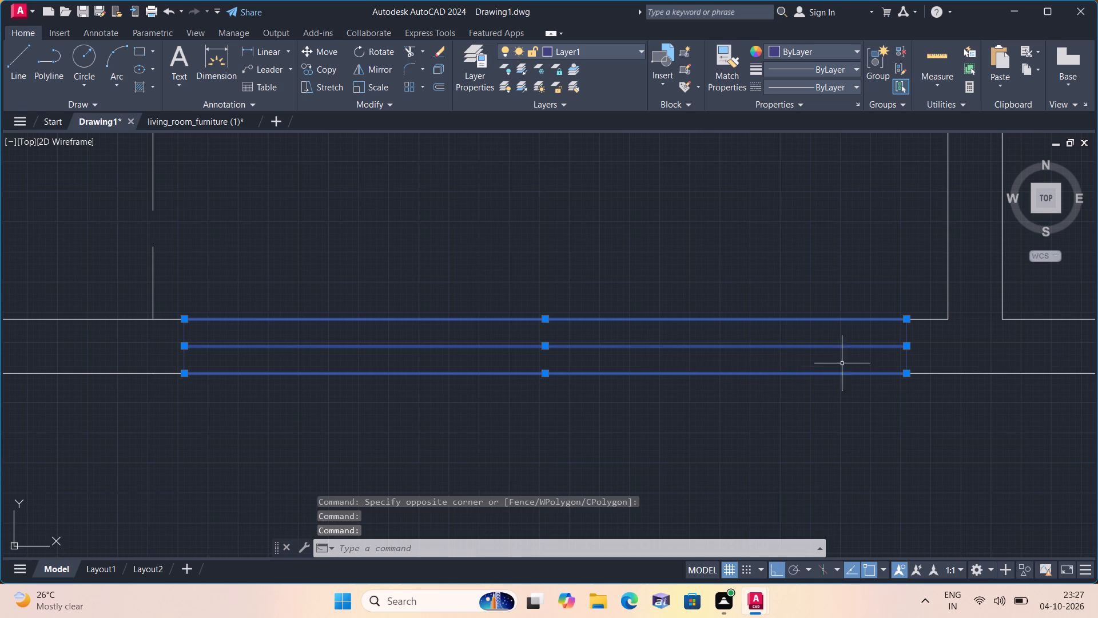
{"action": "left_click", "coordinate": [905, 362]}
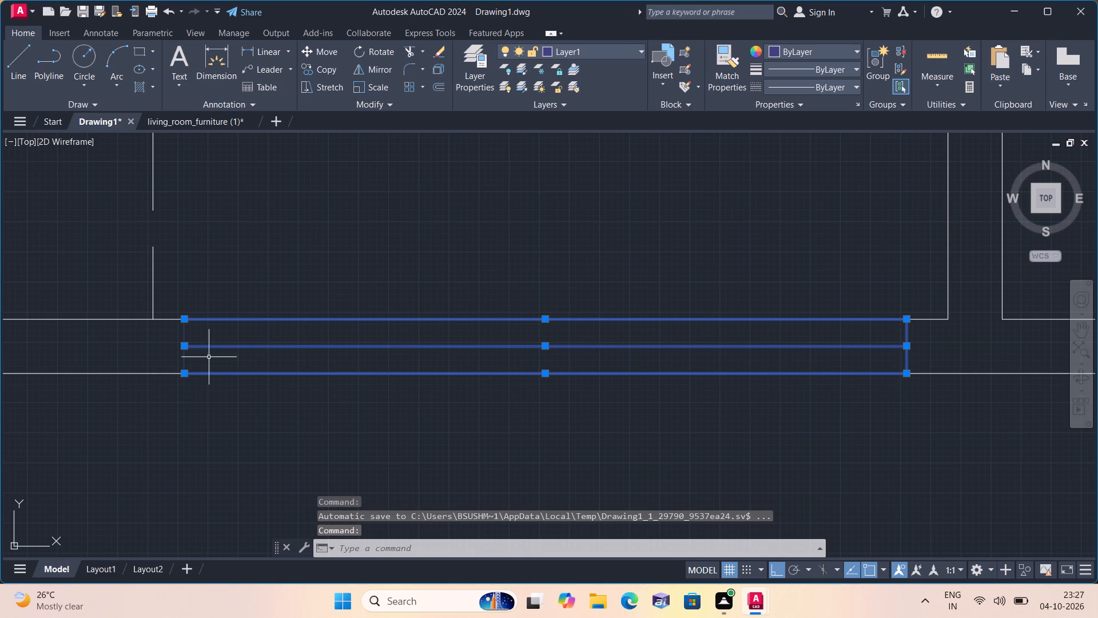
{"action": "left_click", "coordinate": [185, 362]}
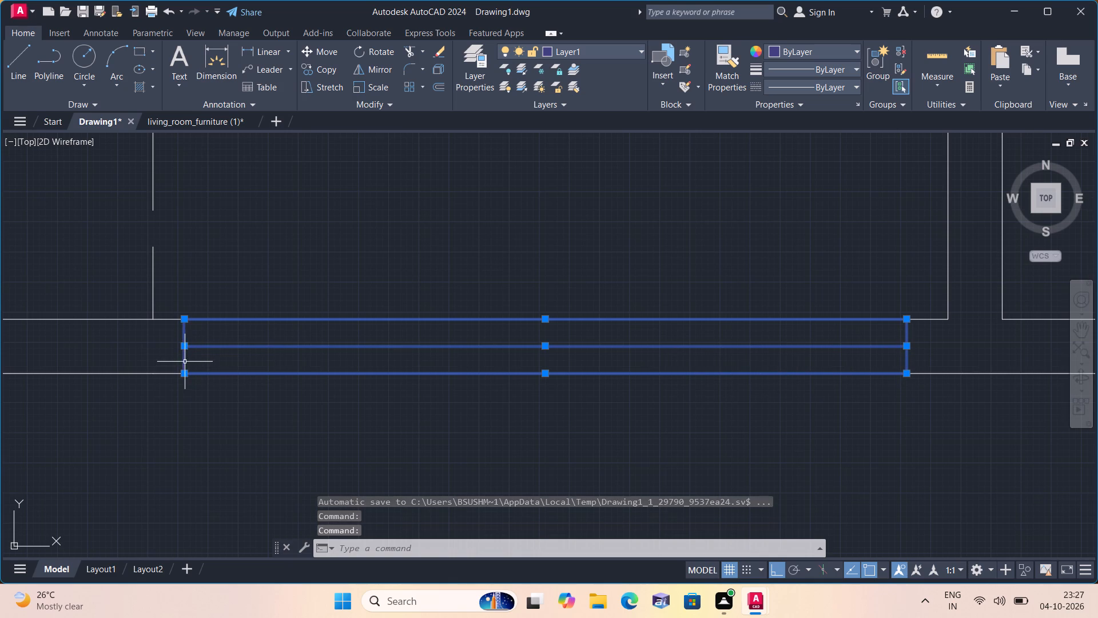
{"action": "left_click", "coordinate": [315, 51]}
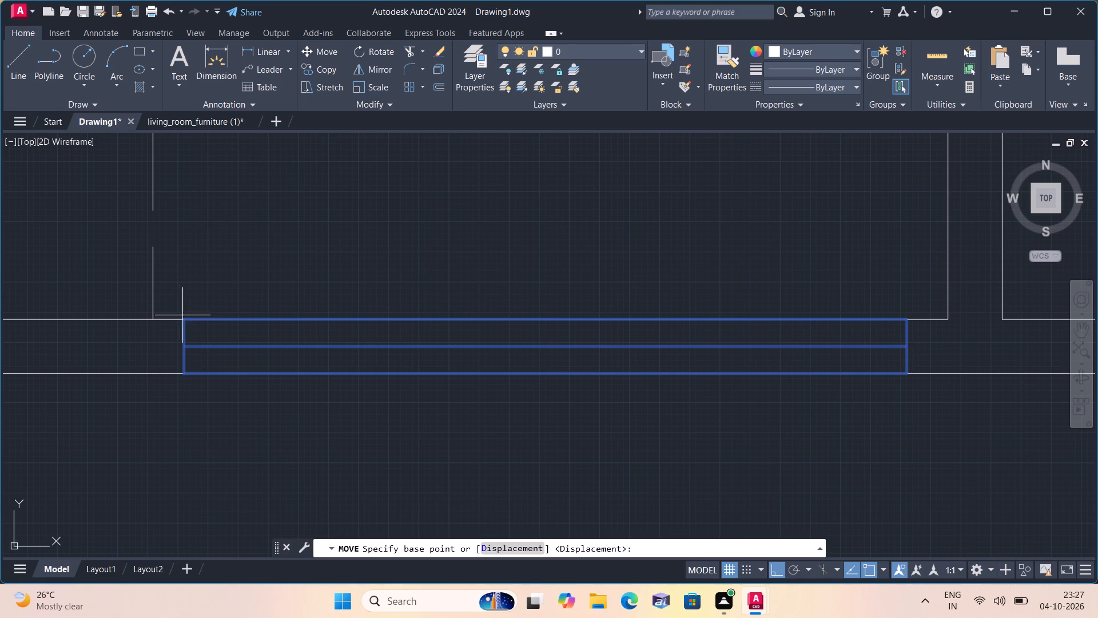
{"action": "left_click", "coordinate": [180, 319]}
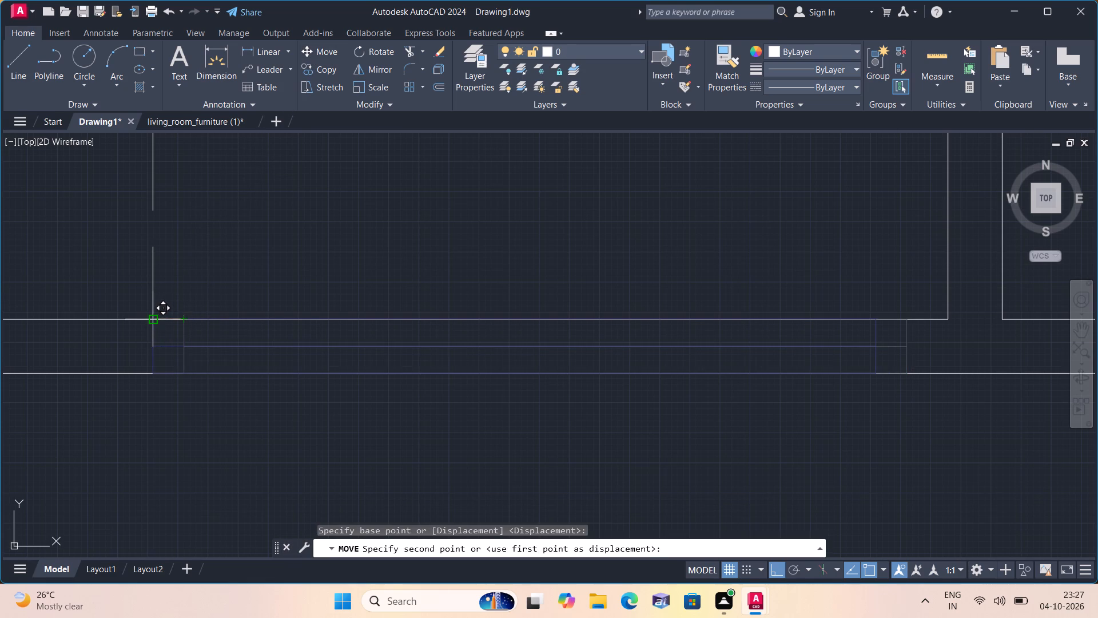
{"action": "left_click", "coordinate": [156, 319]}
{"action": "scroll", "coordinate": [400, 199], "scroll_direction": "down", "scroll_amount": 2}
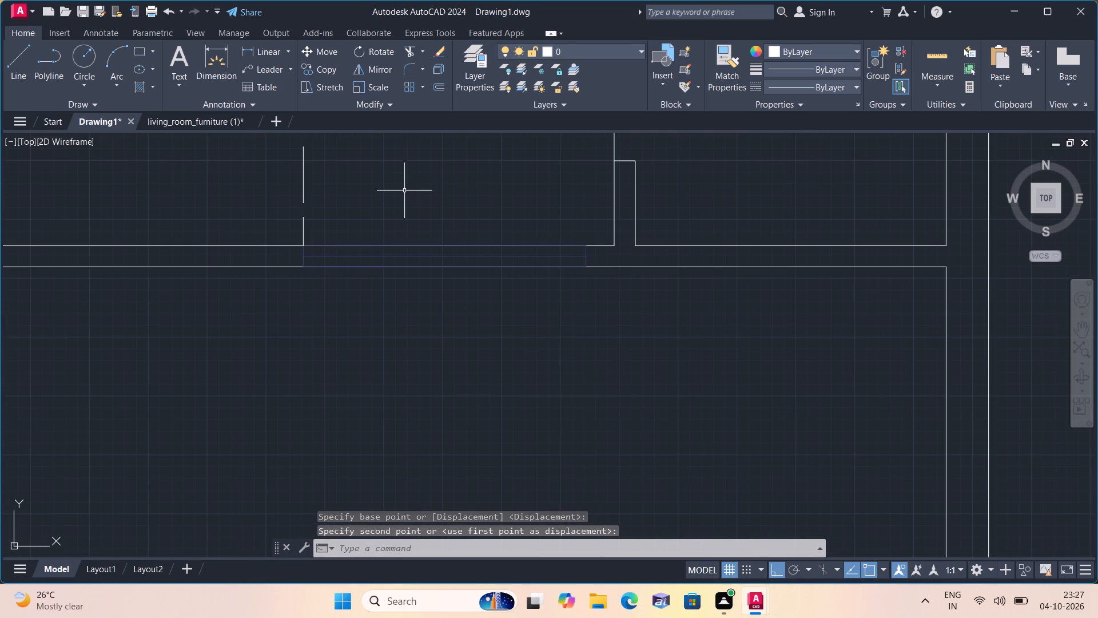
Review the floor plan from the entrance area up to the bedrooms, and locate the loose living room furniture beside it.
{"action": "scroll", "coordinate": [410, 180], "scroll_direction": "down", "scroll_amount": 1}
{"action": "scroll", "coordinate": [432, 214], "scroll_direction": "up", "scroll_amount": 1}
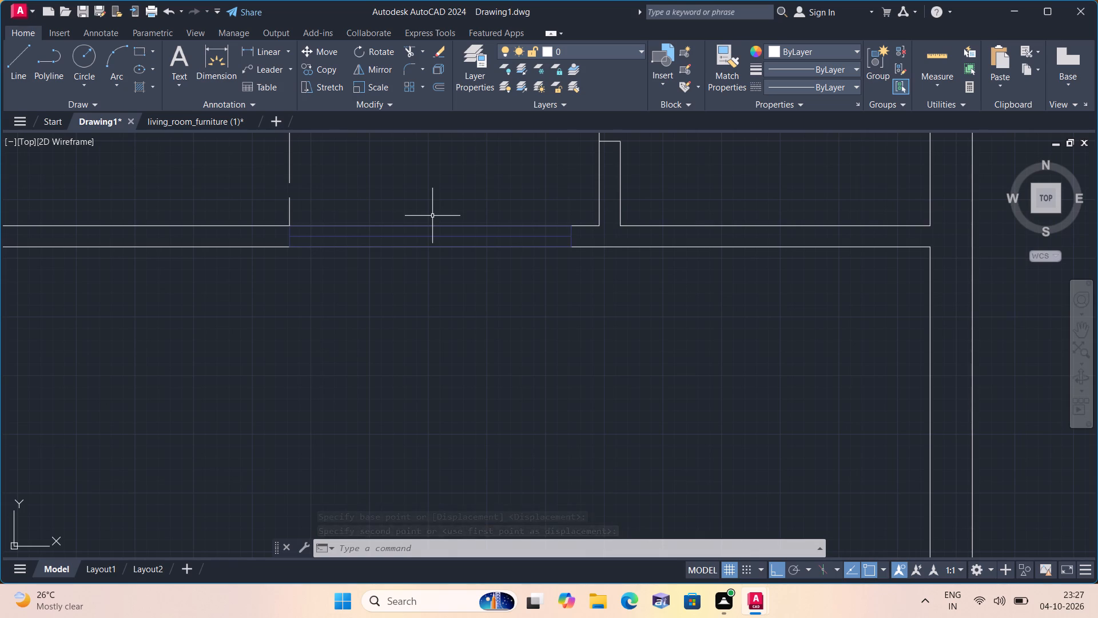
{"action": "scroll", "coordinate": [435, 221], "scroll_direction": "down", "scroll_amount": 2}
{"action": "middle_click_drag", "start_coordinate": [432, 195], "coordinate": [435, 237]}
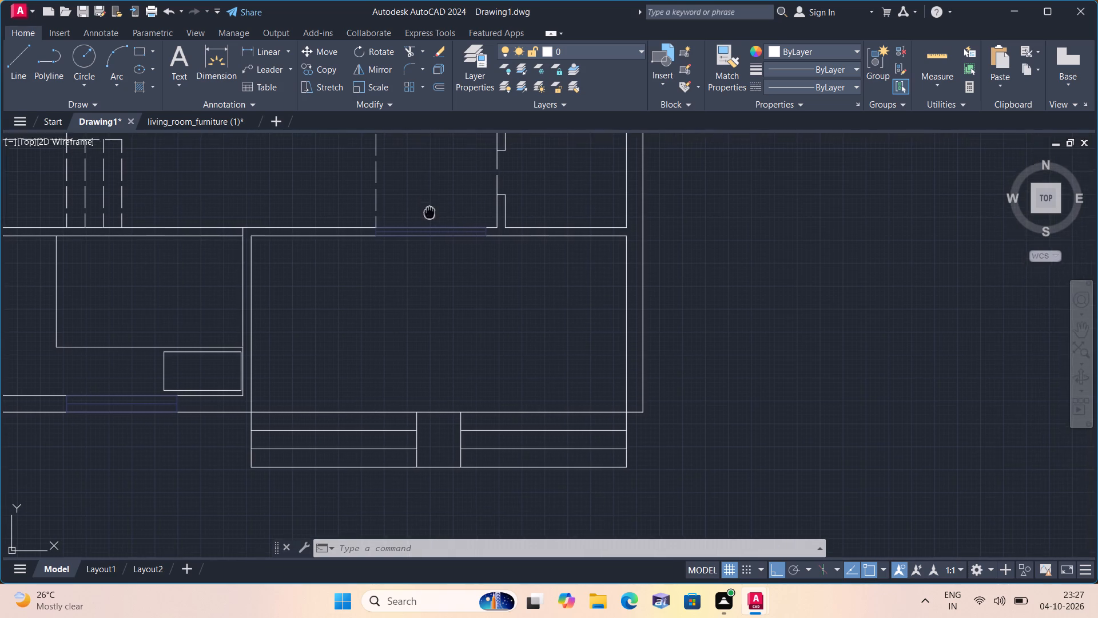
{"action": "middle_click_drag", "start_coordinate": [435, 237], "coordinate": [445, 293]}
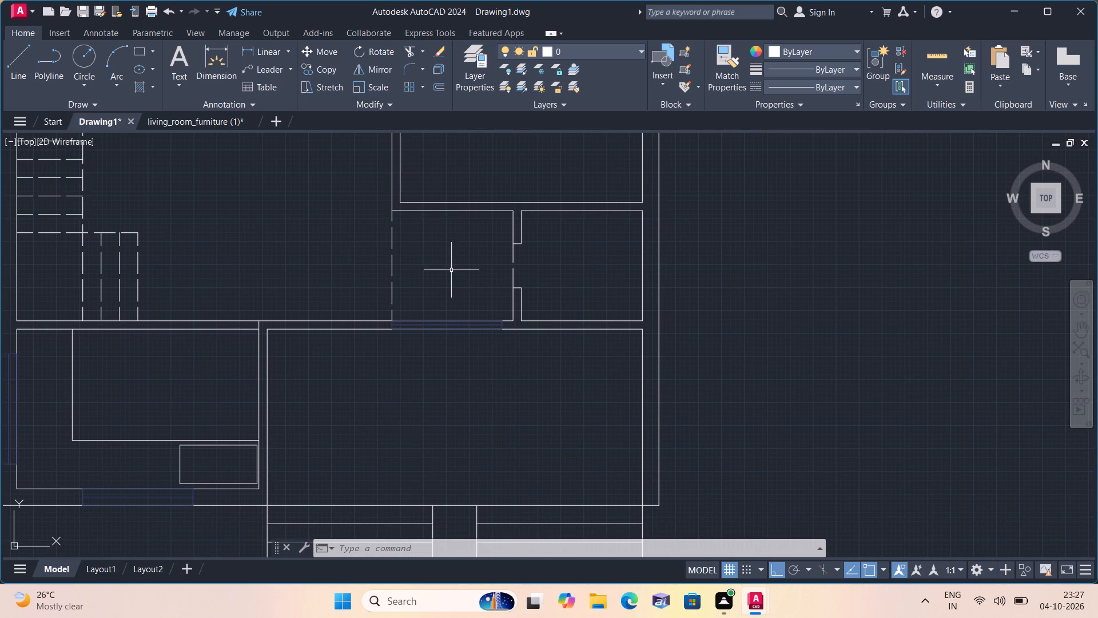
{"action": "scroll", "coordinate": [452, 267], "scroll_direction": "down", "scroll_amount": 1}
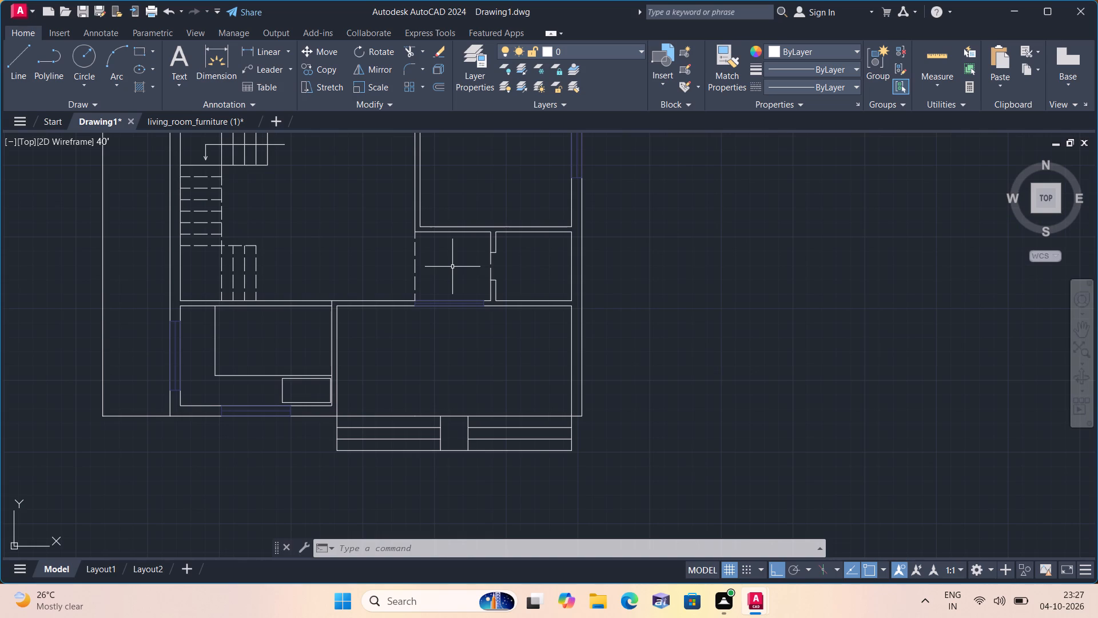
{"action": "scroll", "coordinate": [452, 267], "scroll_direction": "down", "scroll_amount": 1}
{"action": "middle_click_drag", "start_coordinate": [400, 222], "coordinate": [400, 222]}
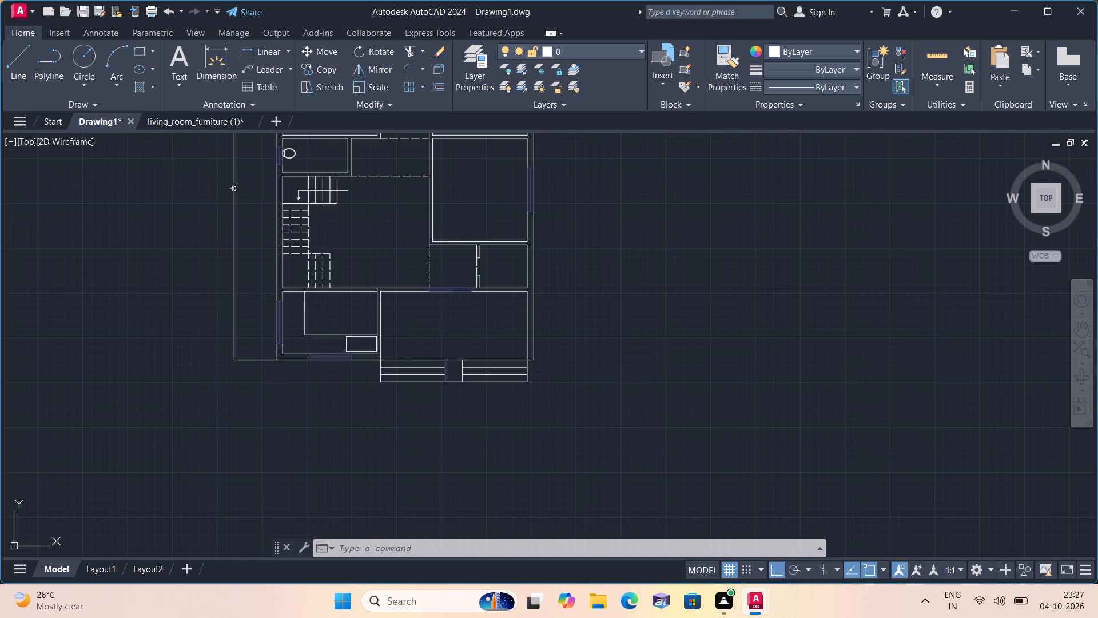
{"action": "middle_click_drag", "start_coordinate": [400, 222], "coordinate": [438, 312]}
{"action": "middle_click_drag", "start_coordinate": [405, 249], "coordinate": [428, 303]}
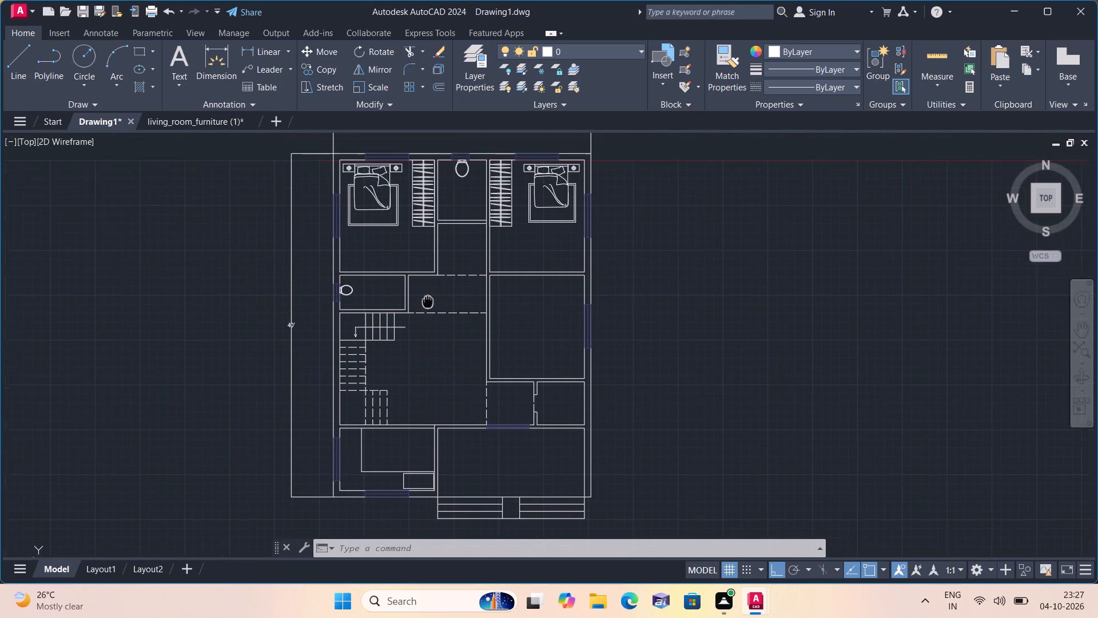
{"action": "middle_click_drag", "start_coordinate": [428, 303], "coordinate": [476, 427]}
{"action": "scroll", "coordinate": [437, 324], "scroll_direction": "up", "scroll_amount": 1}
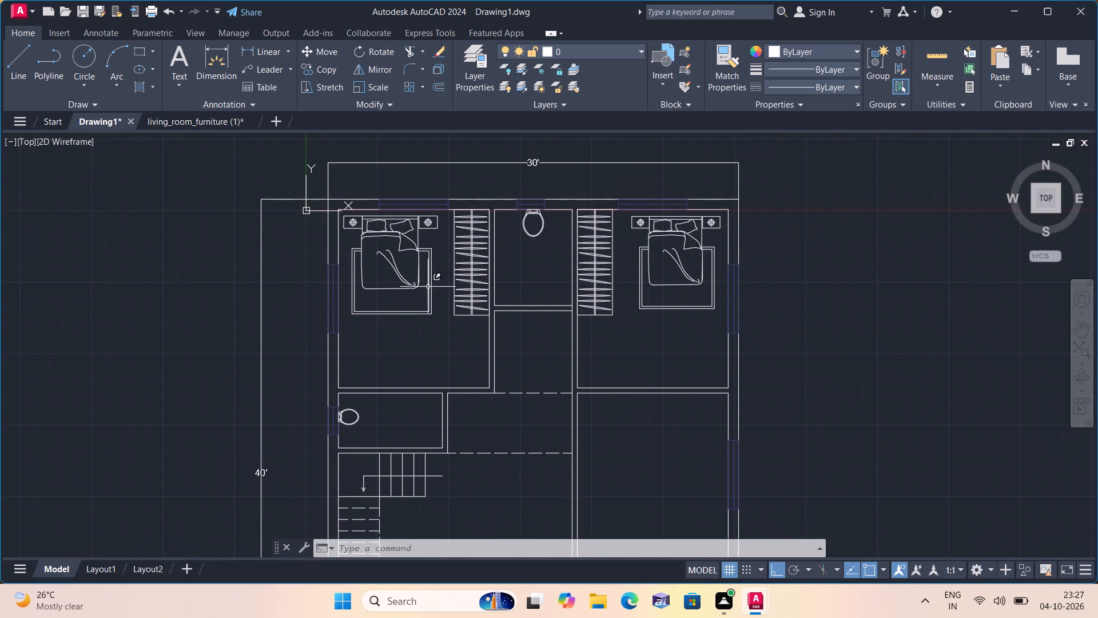
{"action": "middle_click_drag", "start_coordinate": [408, 315], "coordinate": [463, 315]}
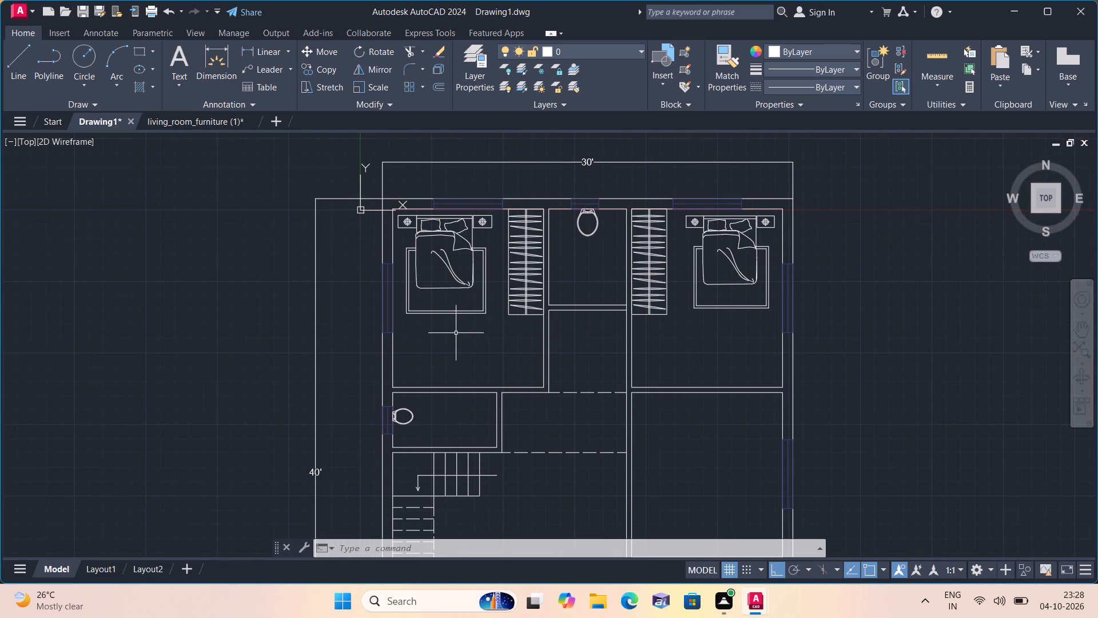
{"action": "scroll", "coordinate": [457, 331], "scroll_direction": "down", "scroll_amount": 1}
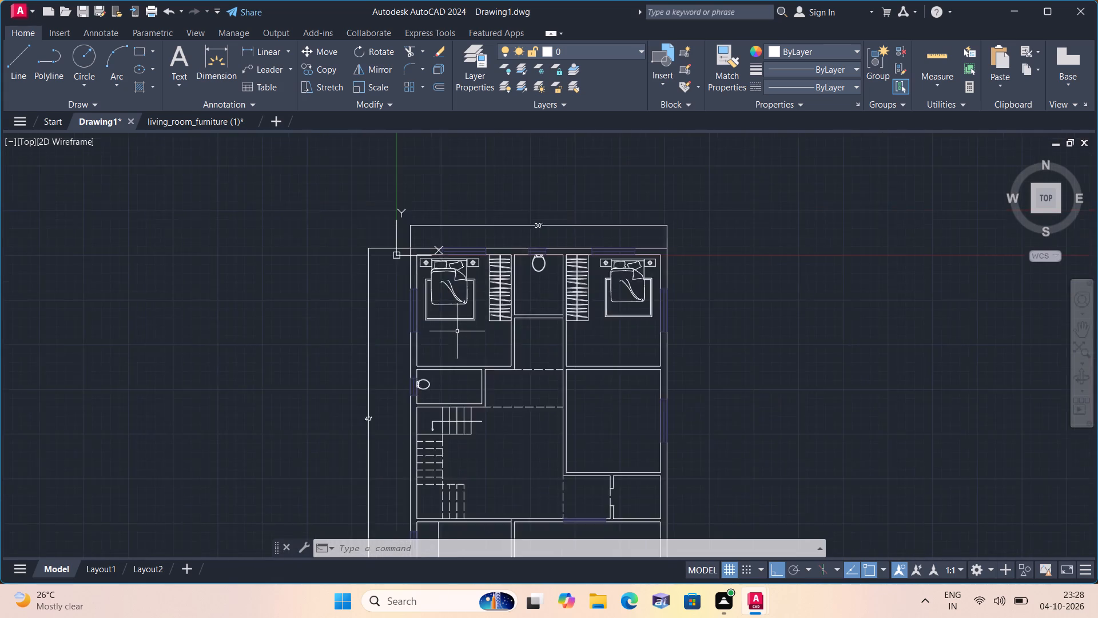
{"action": "scroll", "coordinate": [457, 331], "scroll_direction": "down", "scroll_amount": 4}
{"action": "scroll", "coordinate": [457, 331], "scroll_direction": "up", "scroll_amount": 1}
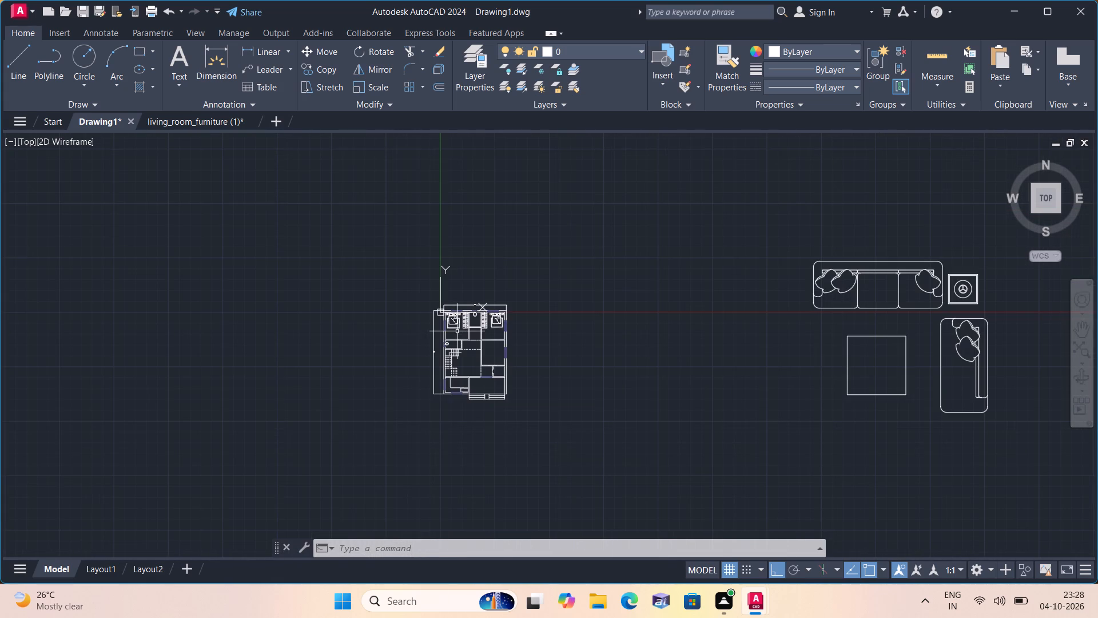
Mirror the whole living room furniture set about a horizontal line just above it, erasing the source objects.
{"action": "middle_click_drag", "start_coordinate": [667, 351], "coordinate": [584, 308]}
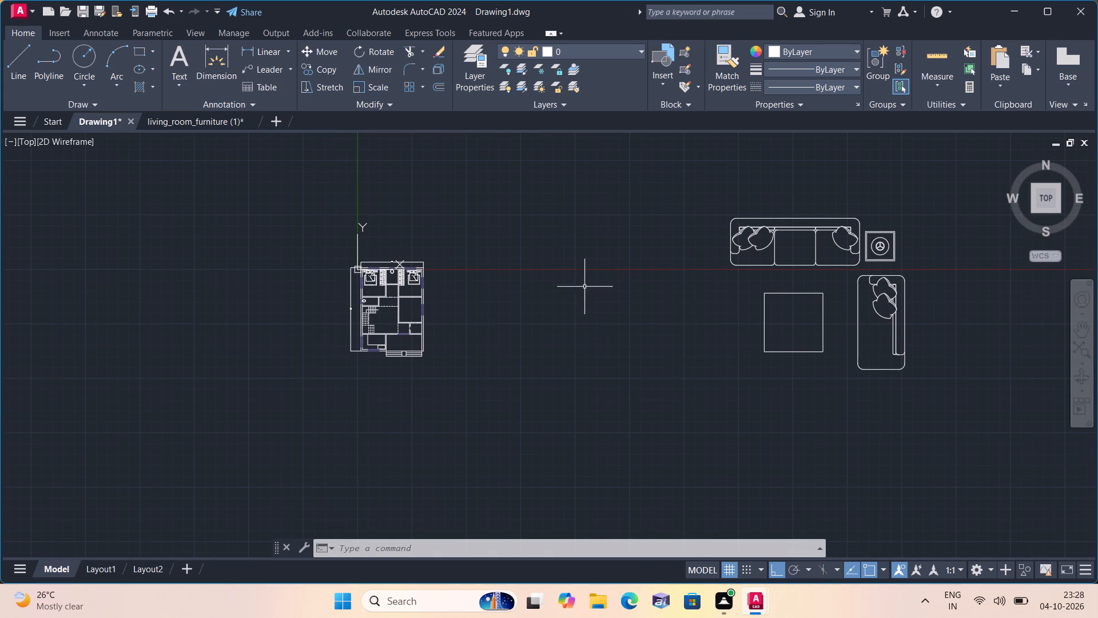
{"action": "left_click", "coordinate": [621, 184]}
{"action": "left_click", "coordinate": [960, 407]}
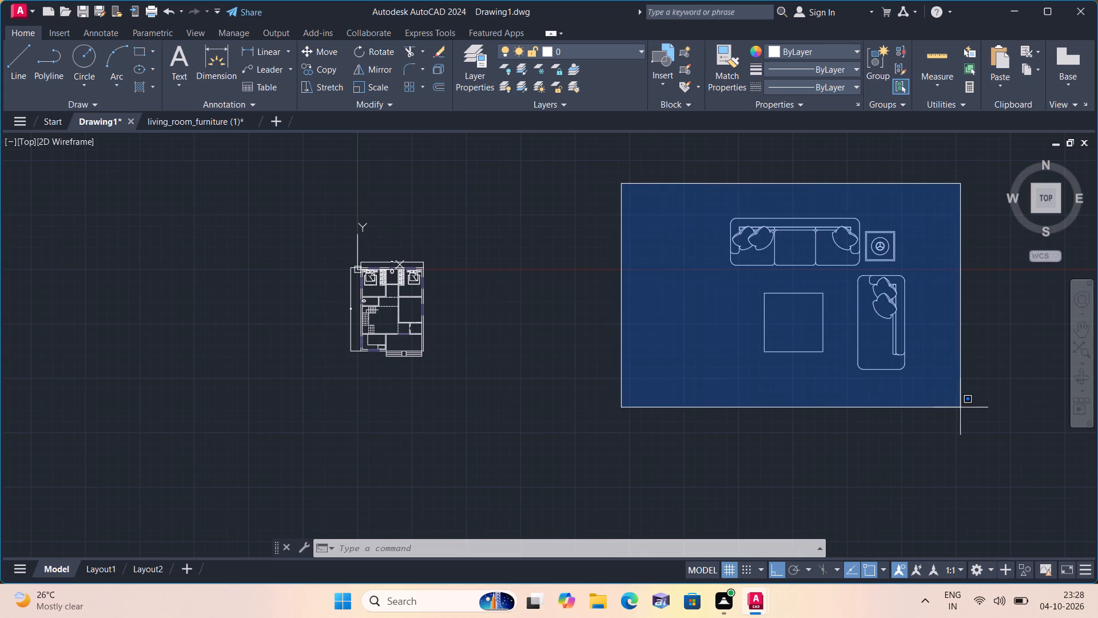
{"action": "left_click", "coordinate": [379, 71]}
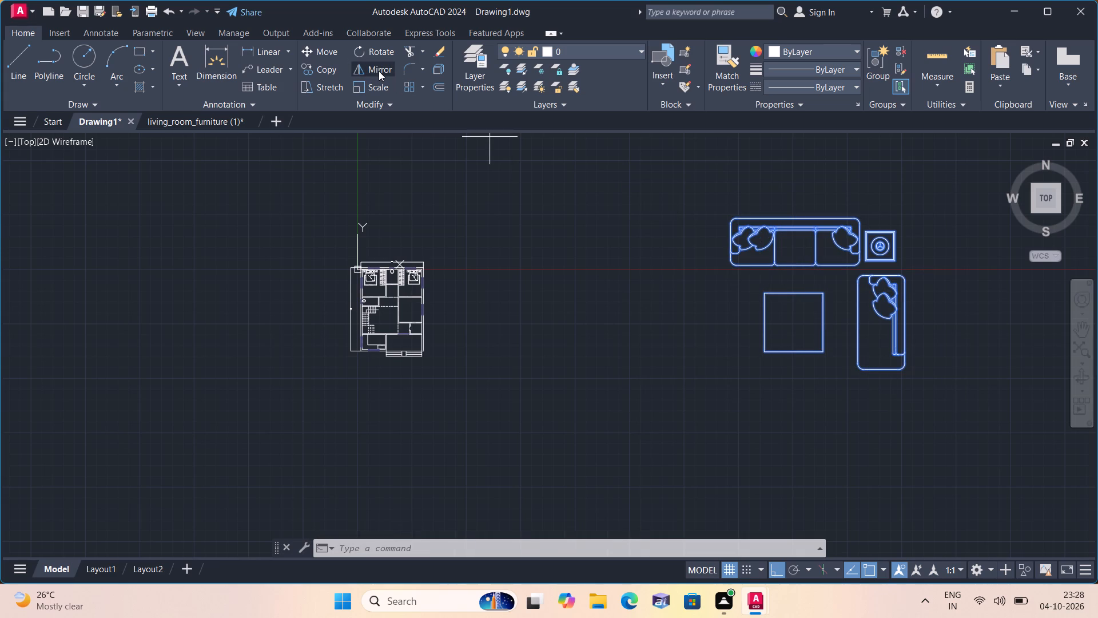
{"action": "left_click", "coordinate": [689, 195]}
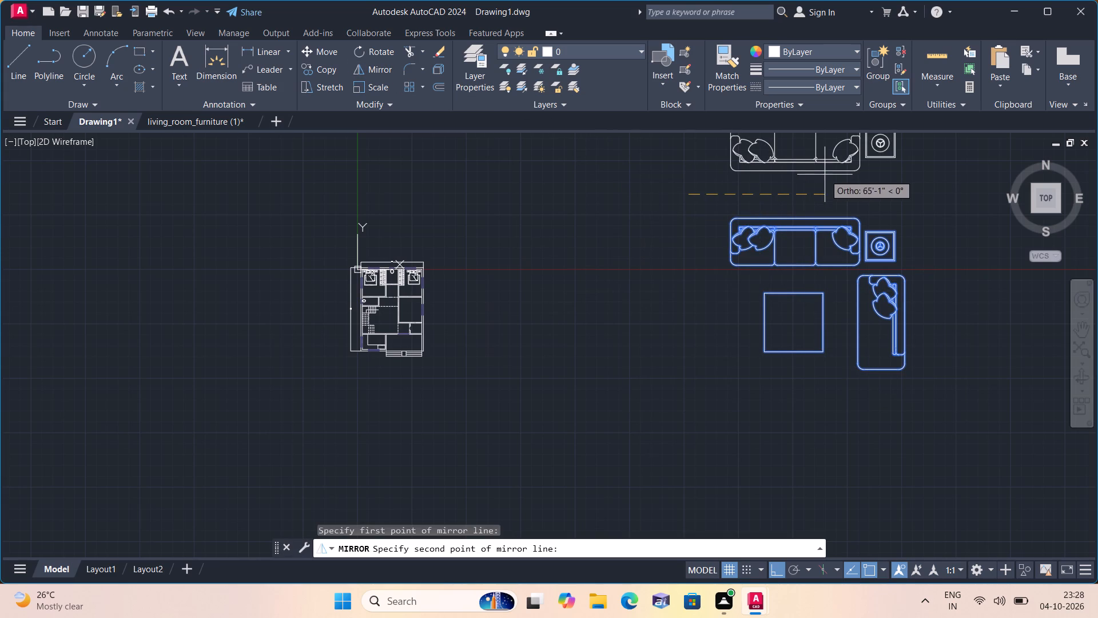
{"action": "left_click", "coordinate": [857, 180]}
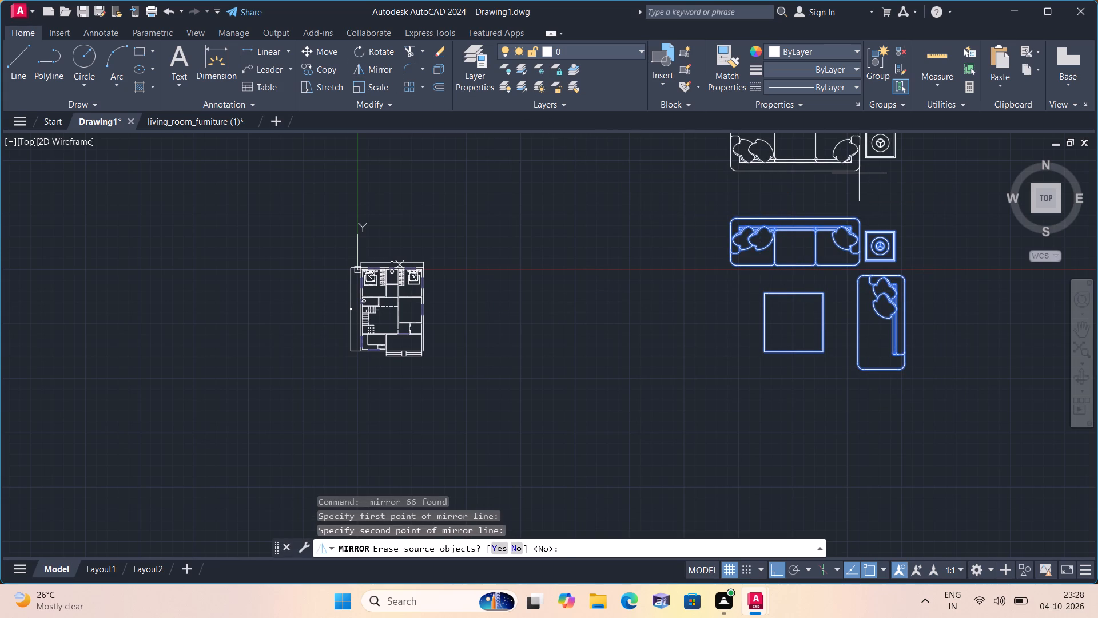
{"action": "type", "text": "y"}
{"action": "key", "text": "space"}
Rotate the mirrored living room furniture set by 90° about a base point beside the three-seat sofa.
{"action": "middle_click_drag", "start_coordinate": [776, 213], "coordinate": [760, 354]}
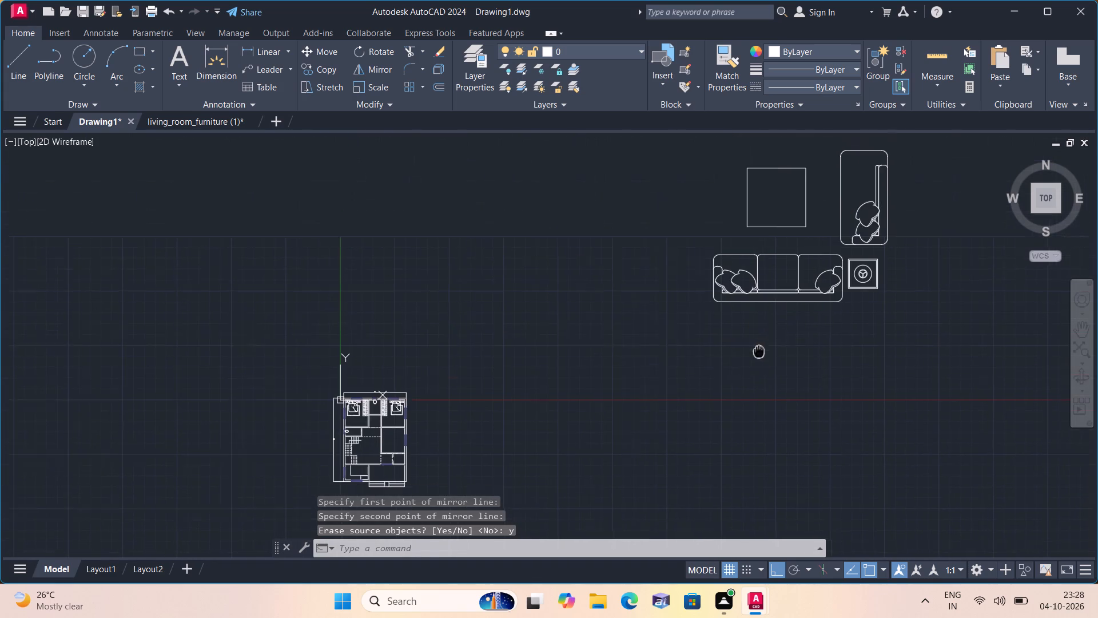
{"action": "left_click", "coordinate": [918, 346]}
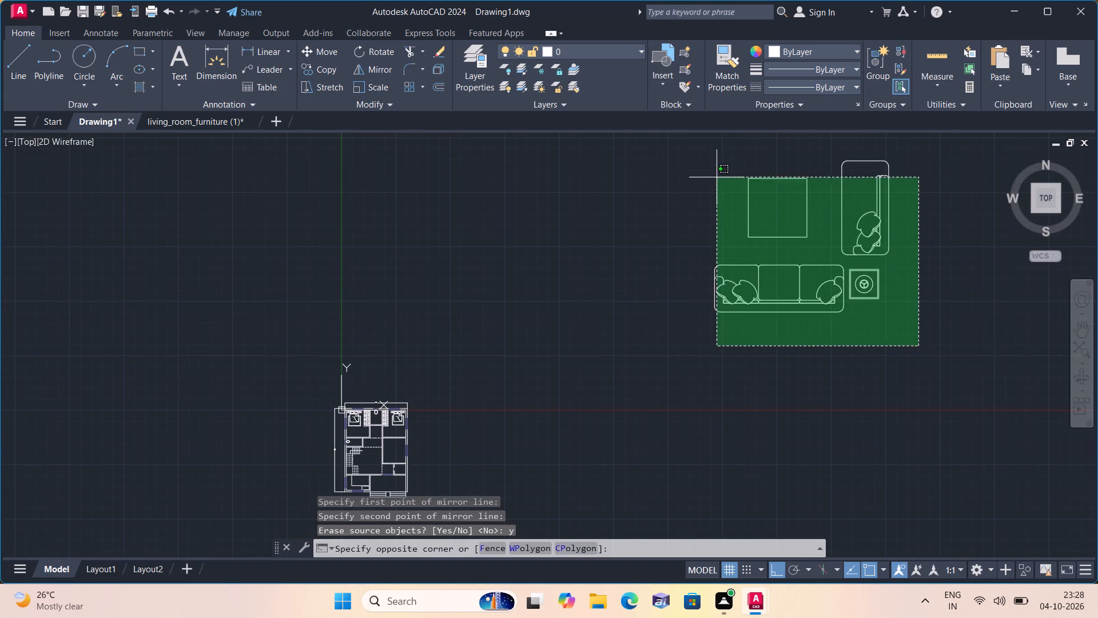
{"action": "left_click", "coordinate": [678, 152]}
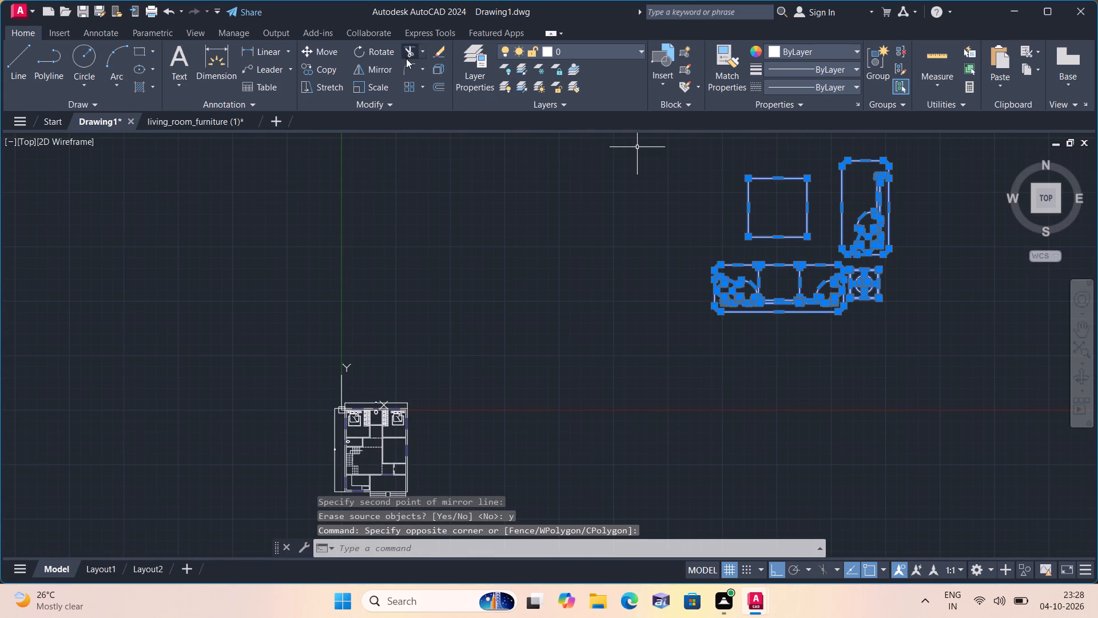
{"action": "left_click", "coordinate": [371, 49]}
{"action": "left_click", "coordinate": [643, 273]}
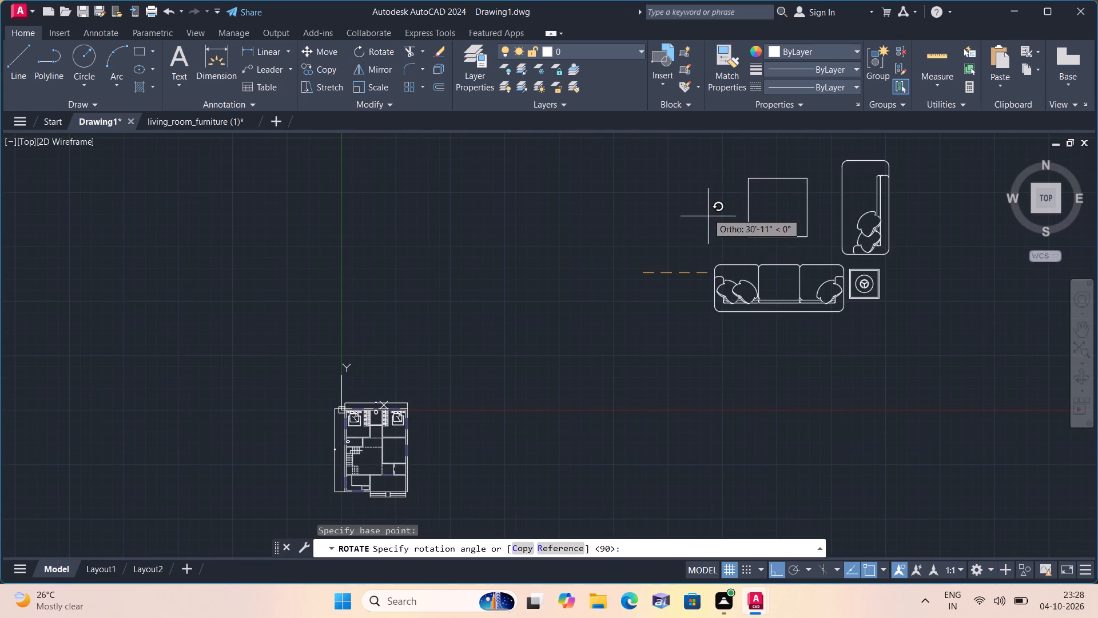
{"action": "middle_click_drag", "start_coordinate": [678, 192], "coordinate": [734, 441]}
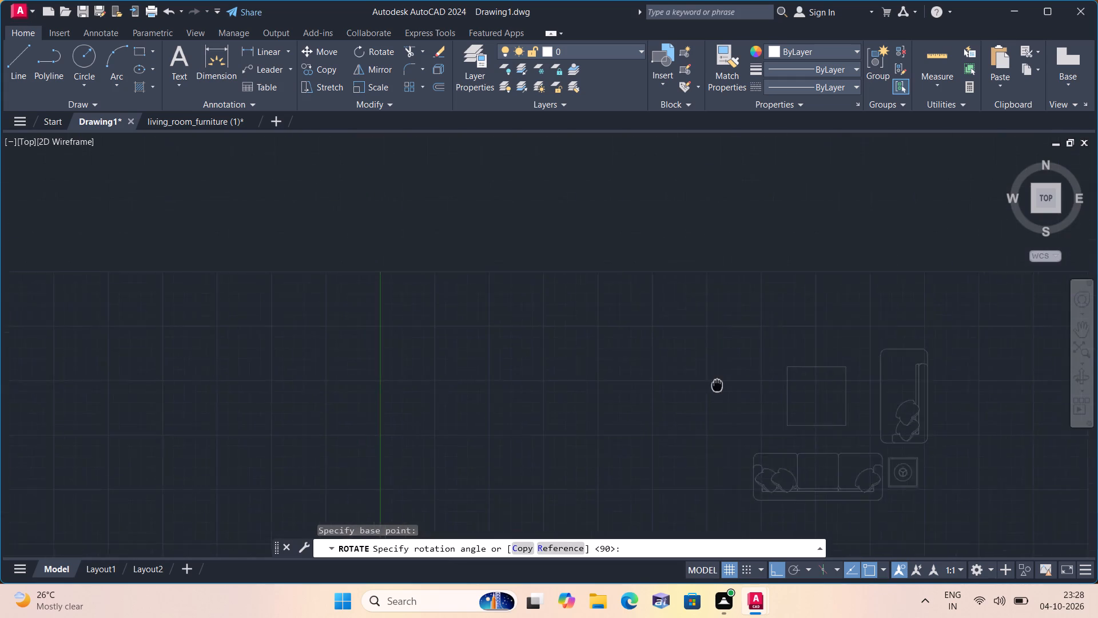
{"action": "middle_click_drag", "start_coordinate": [734, 441], "coordinate": [735, 446]}
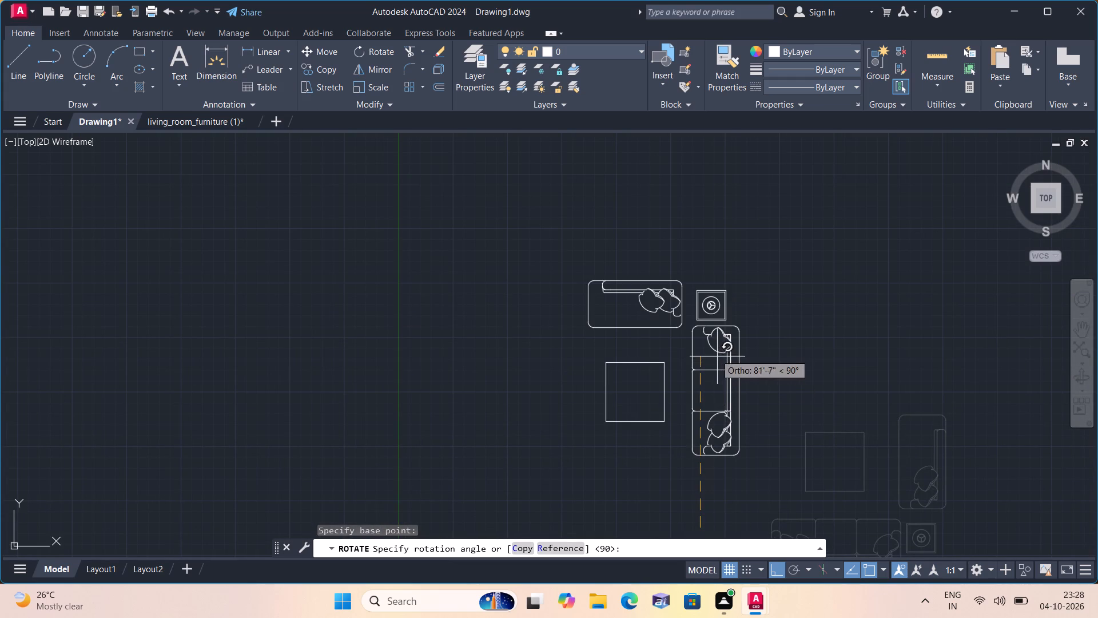
{"action": "left_click", "coordinate": [714, 352]}
Scale the whole rotated living room furniture set down by eye to roughly one sixth of its size.
{"action": "left_click_drag", "start_coordinate": [548, 257], "coordinate": [562, 272]}
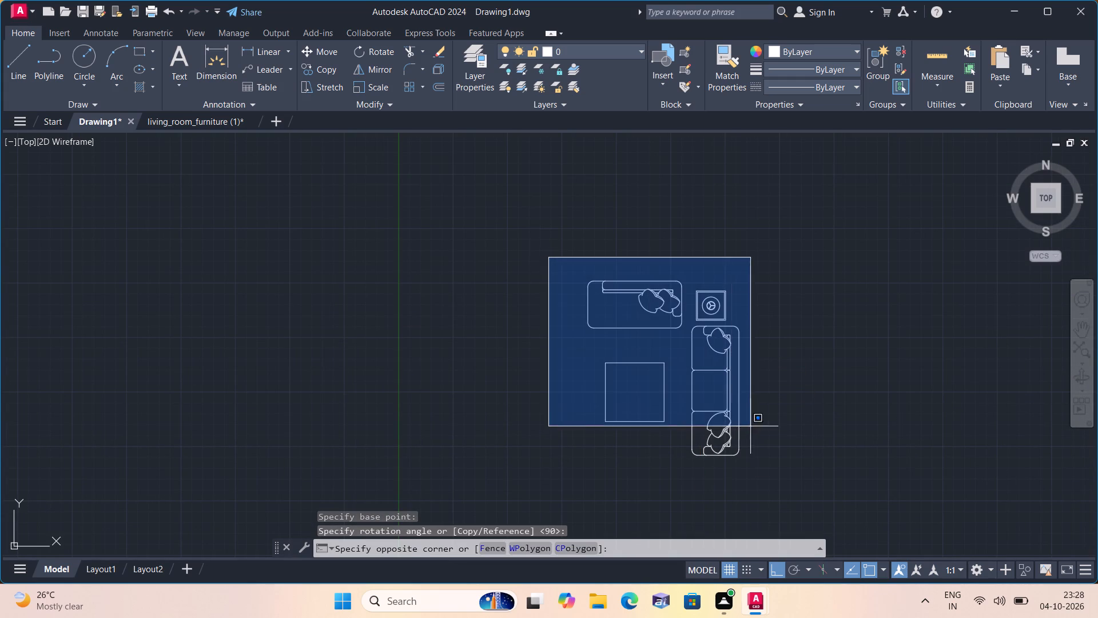
{"action": "left_click", "coordinate": [817, 481]}
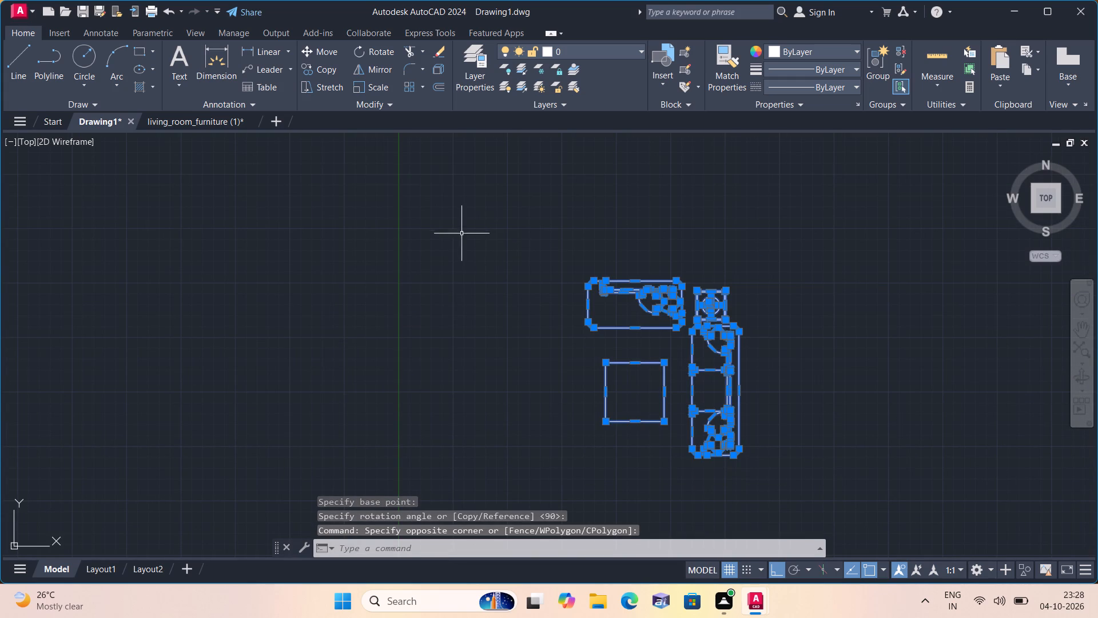
{"action": "left_click", "coordinate": [372, 82]}
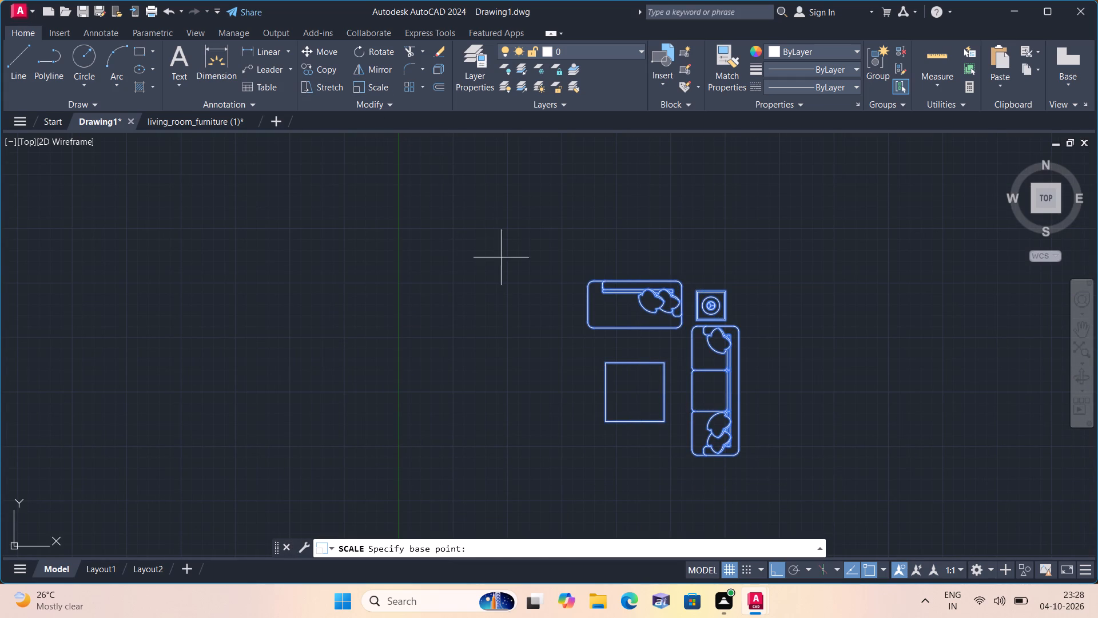
{"action": "left_click", "coordinate": [540, 335]}
{"action": "left_click", "coordinate": [555, 339]}
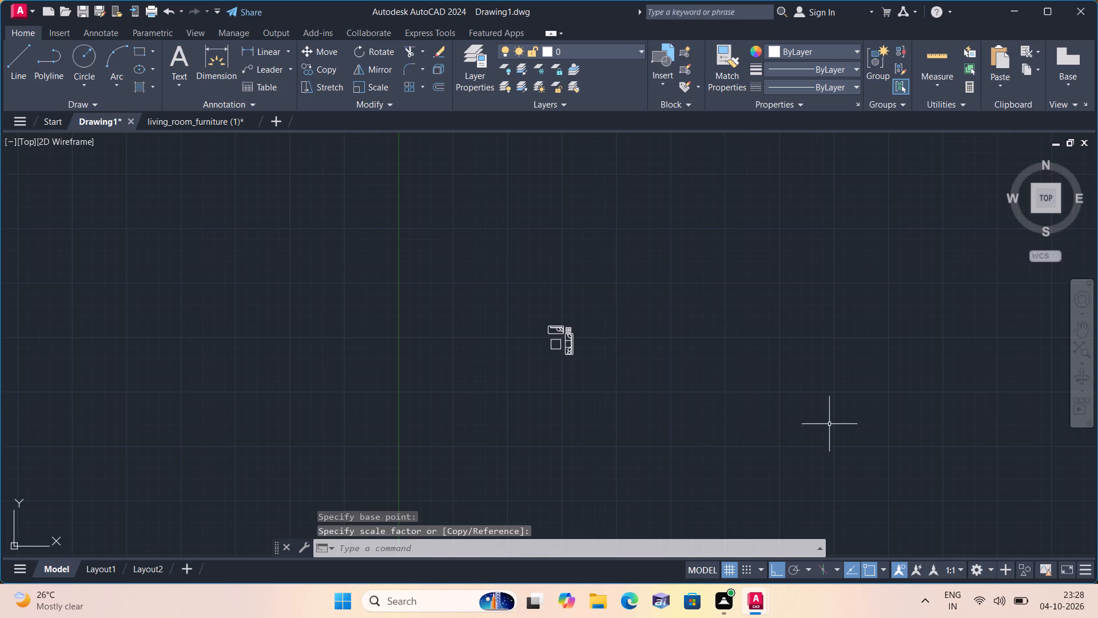
Turn Ortho off and move the reduced furniture set into the empty space just east of the floor plan.
{"action": "left_click", "coordinate": [776, 572]}
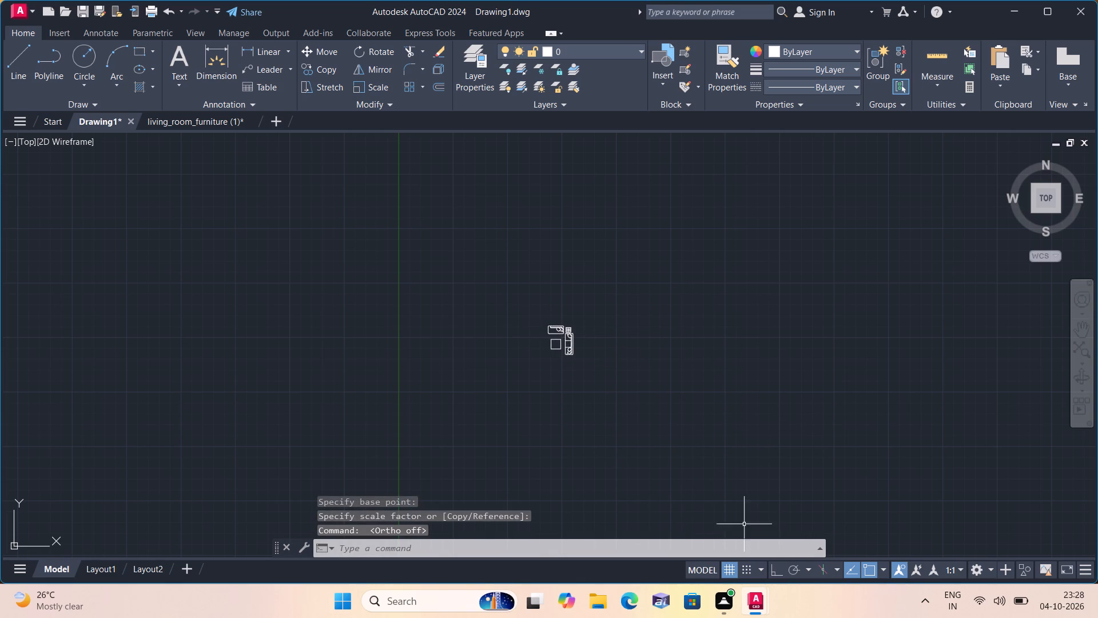
{"action": "scroll", "coordinate": [705, 488], "scroll_direction": "down", "scroll_amount": 2}
{"action": "middle_click_drag", "start_coordinate": [657, 459], "coordinate": [637, 350]}
{"action": "left_click", "coordinate": [599, 294]}
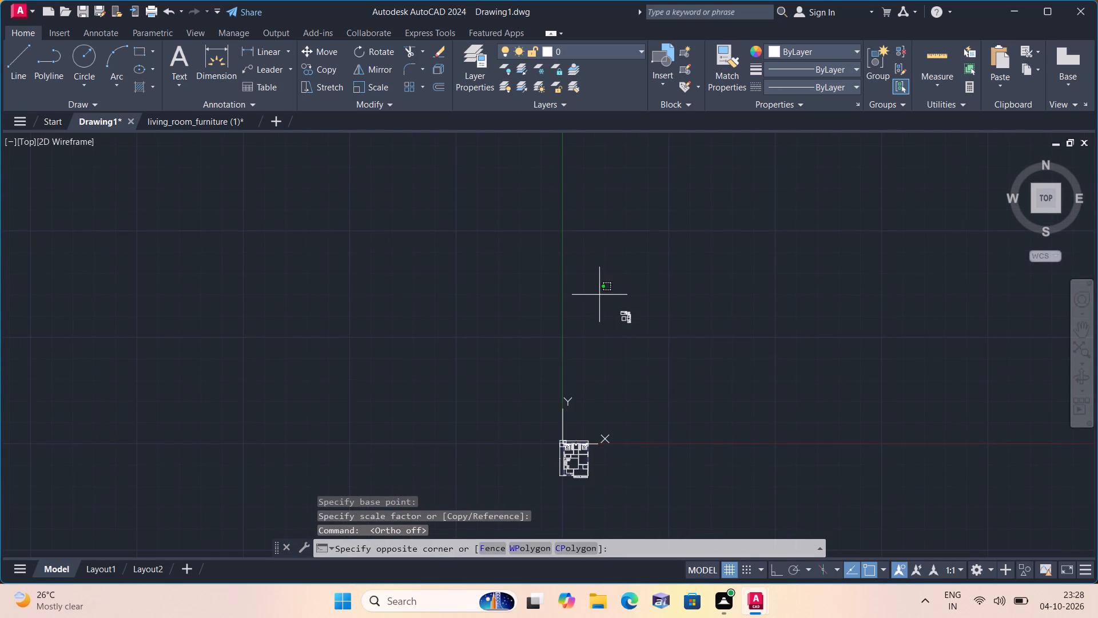
{"action": "left_click", "coordinate": [686, 367]}
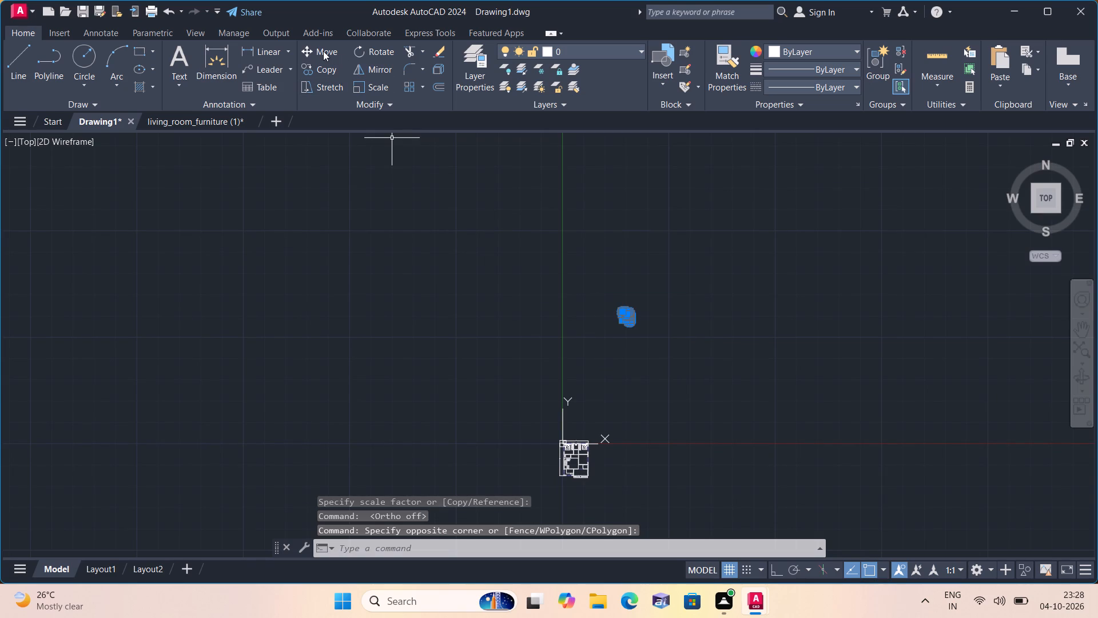
{"action": "left_click", "coordinate": [323, 51]}
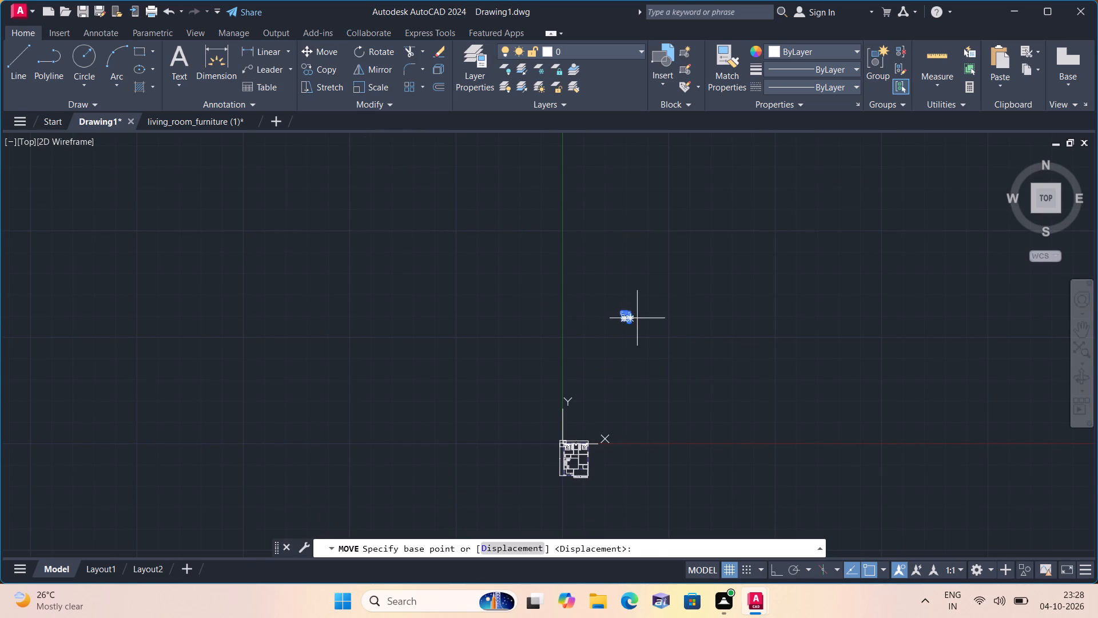
{"action": "left_click", "coordinate": [634, 318]}
{"action": "scroll", "coordinate": [625, 430], "scroll_direction": "down", "scroll_amount": 1}
{"action": "middle_click_drag", "start_coordinate": [614, 470], "coordinate": [587, 390]}
{"action": "scroll", "coordinate": [578, 382], "scroll_direction": "up", "scroll_amount": 4}
{"action": "scroll", "coordinate": [550, 344], "scroll_direction": "up", "scroll_amount": 3}
{"action": "middle_click_drag", "start_coordinate": [687, 346], "coordinate": [666, 350]}
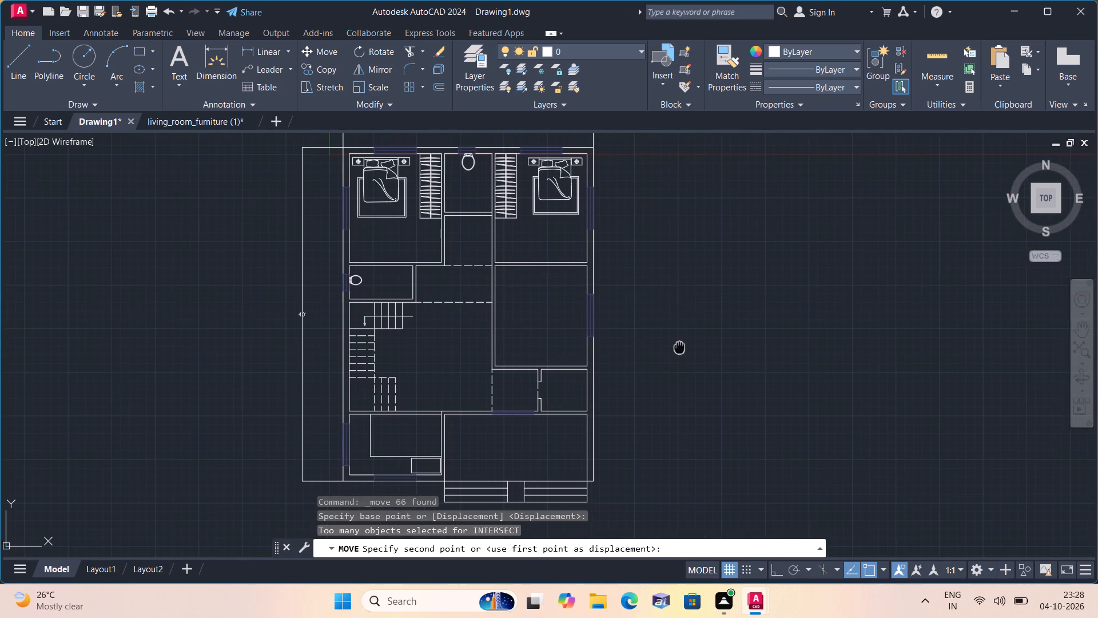
{"action": "middle_click_drag", "start_coordinate": [666, 350], "coordinate": [665, 350]}
{"action": "left_click", "coordinate": [808, 347]}
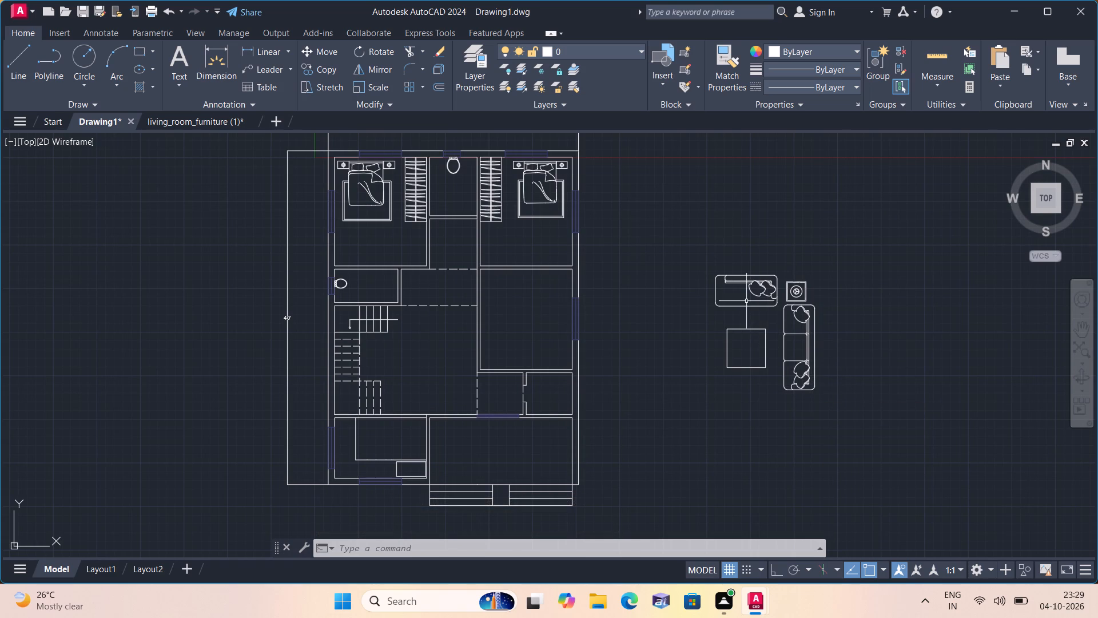
Scale the furniture set beside the floor plan down again by eye to roughly a quarter of its size.
{"action": "left_click_drag", "start_coordinate": [662, 237], "coordinate": [669, 250]}
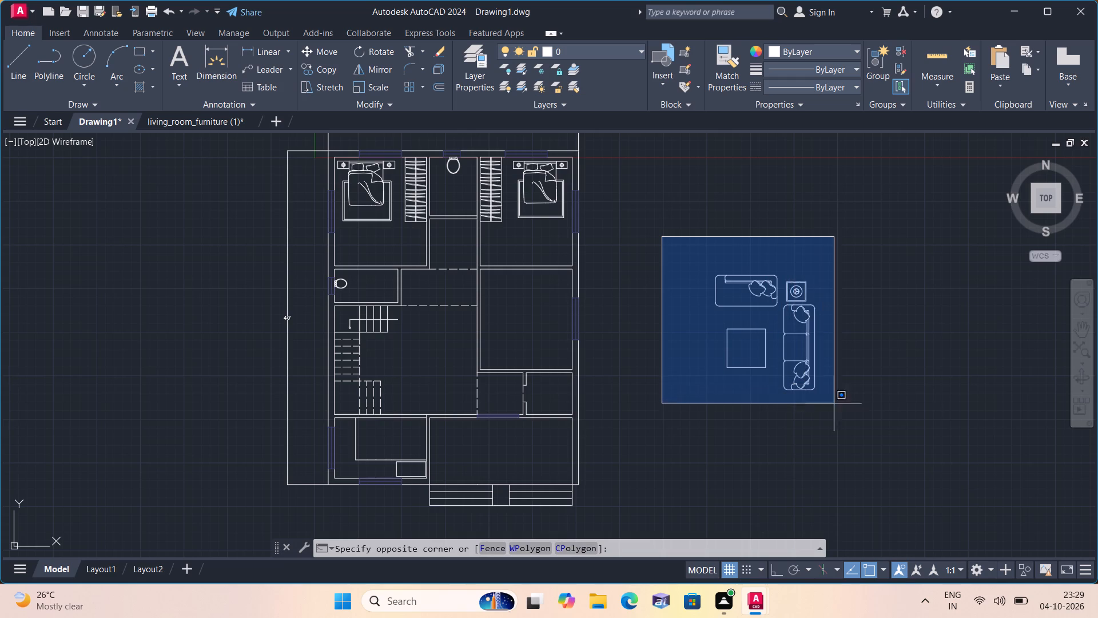
{"action": "left_click", "coordinate": [859, 424]}
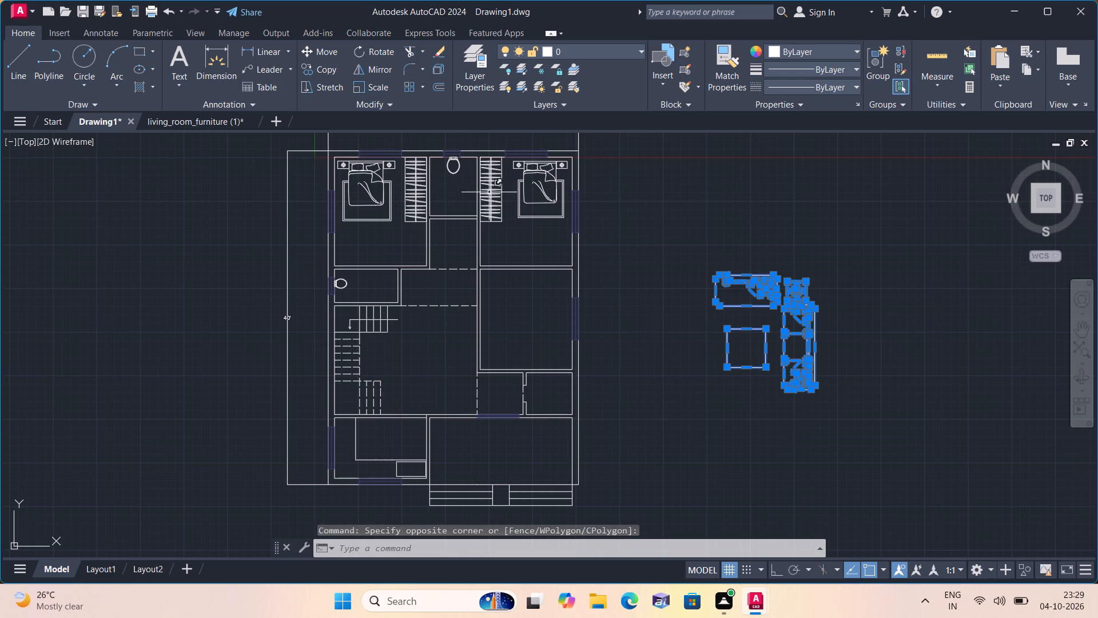
{"action": "left_click", "coordinate": [368, 90]}
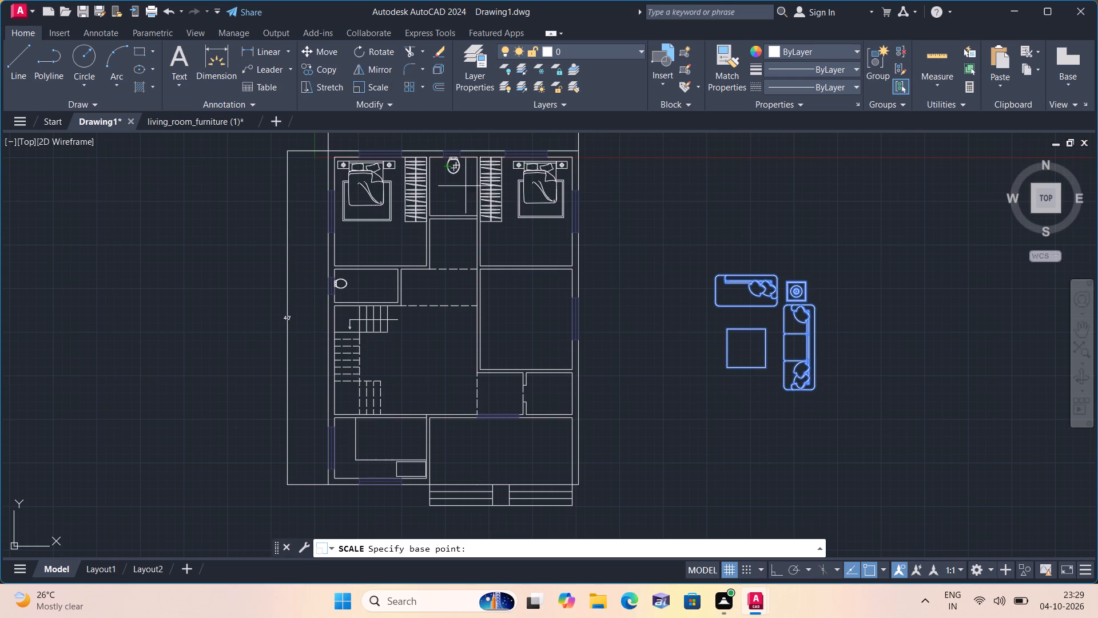
{"action": "left_click", "coordinate": [732, 322]}
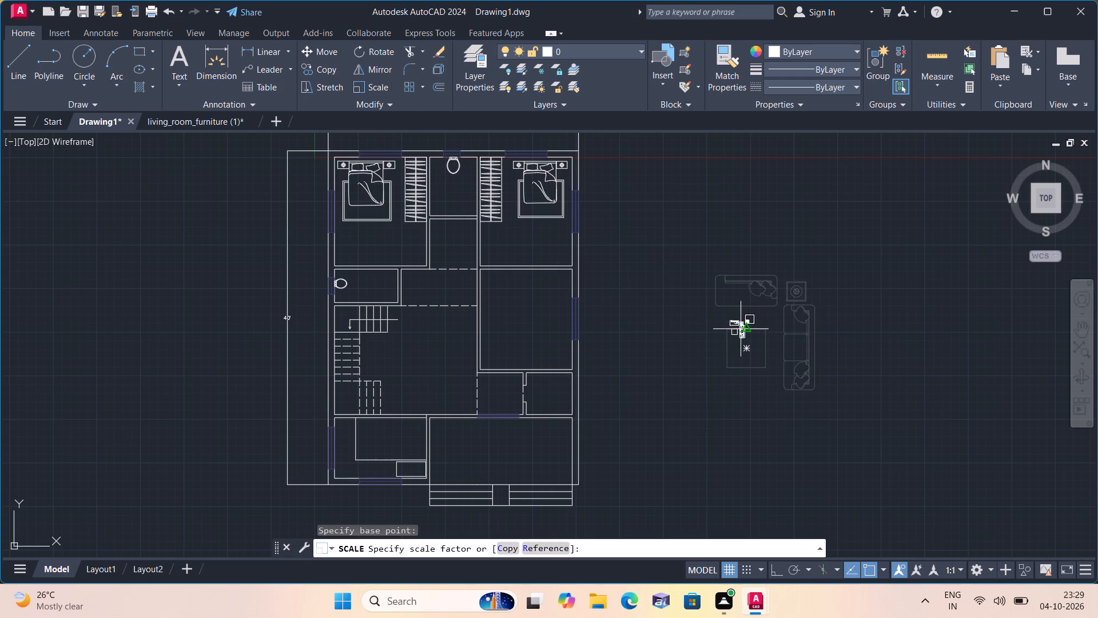
{"action": "left_click", "coordinate": [744, 335]}
Move the furniture set into the large east room directly below the right-hand bedroom.
{"action": "left_click_drag", "start_coordinate": [706, 289], "coordinate": [726, 324]}
{"action": "left_click", "coordinate": [852, 422]}
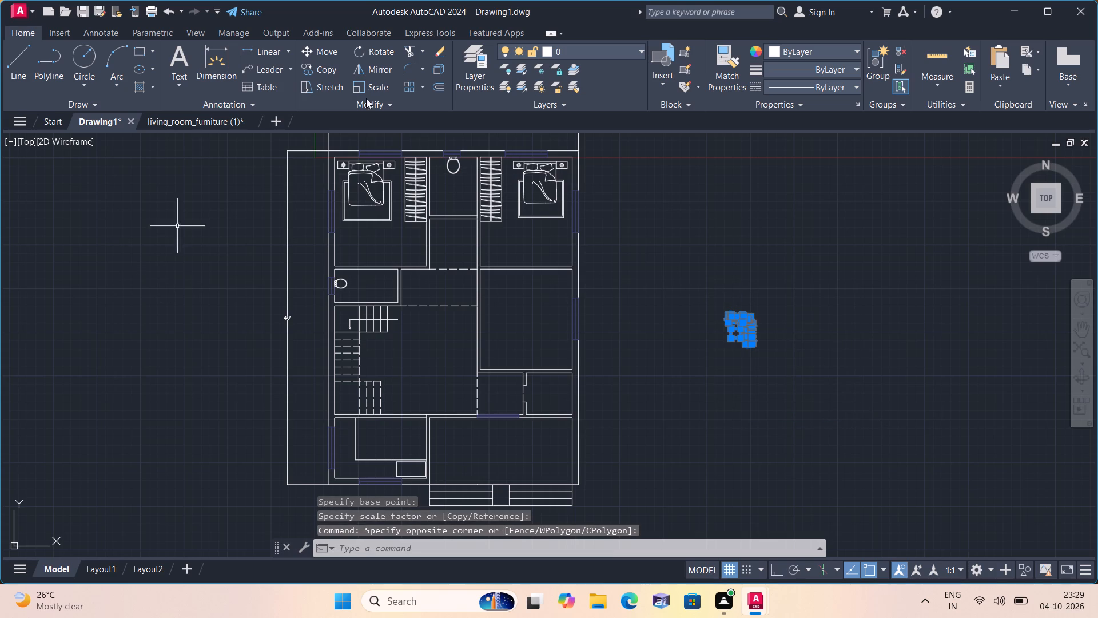
{"action": "left_click", "coordinate": [319, 49]}
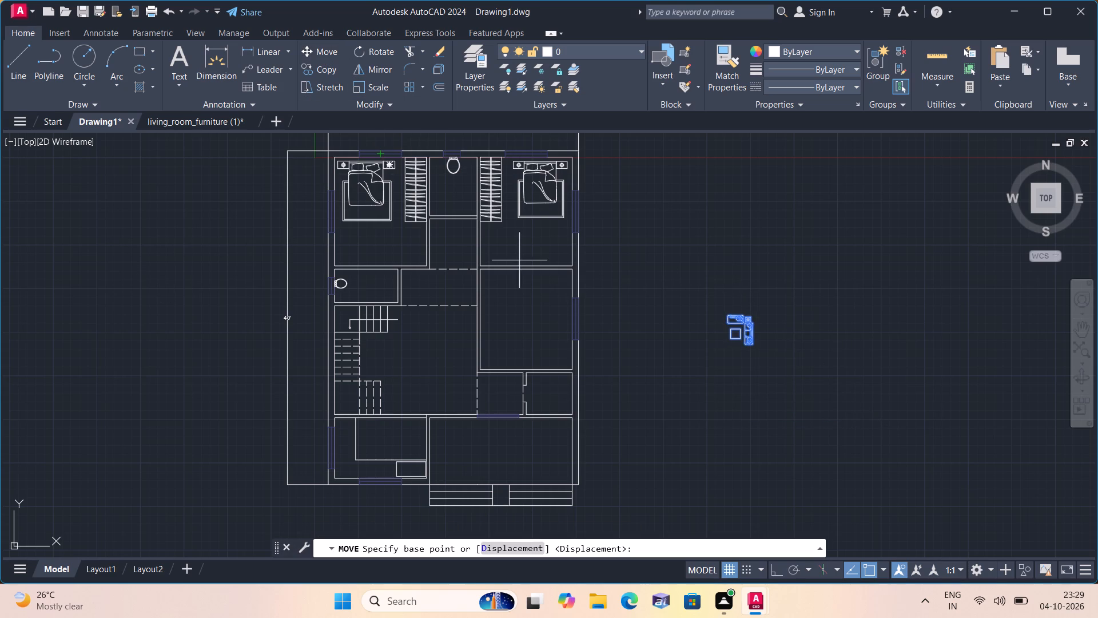
{"action": "left_click", "coordinate": [741, 334]}
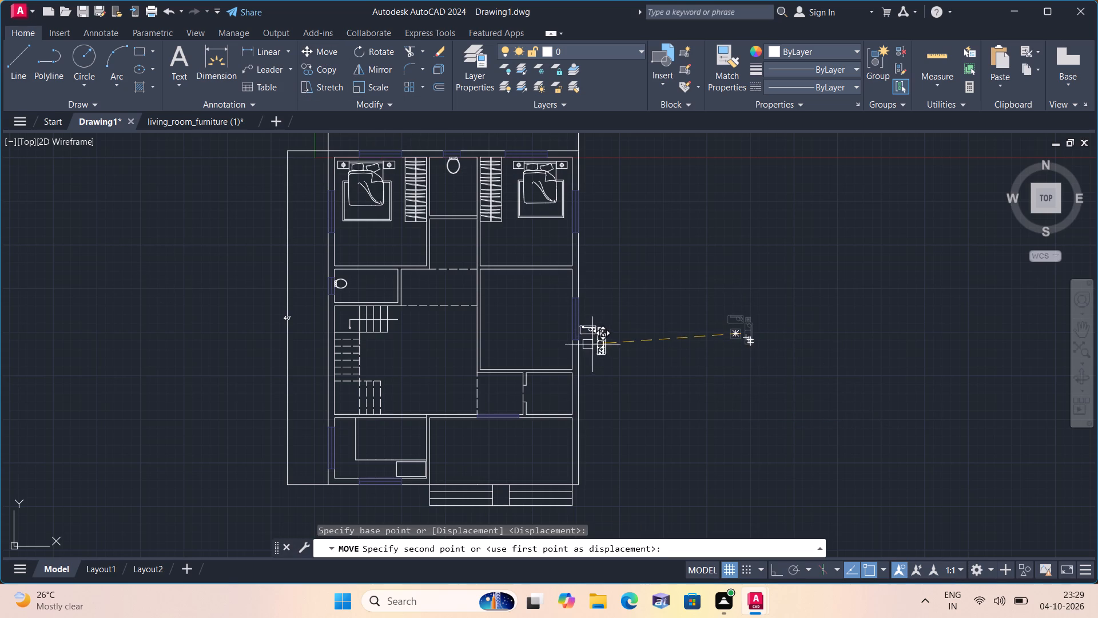
{"action": "scroll", "coordinate": [526, 308], "scroll_direction": "up", "scroll_amount": 1}
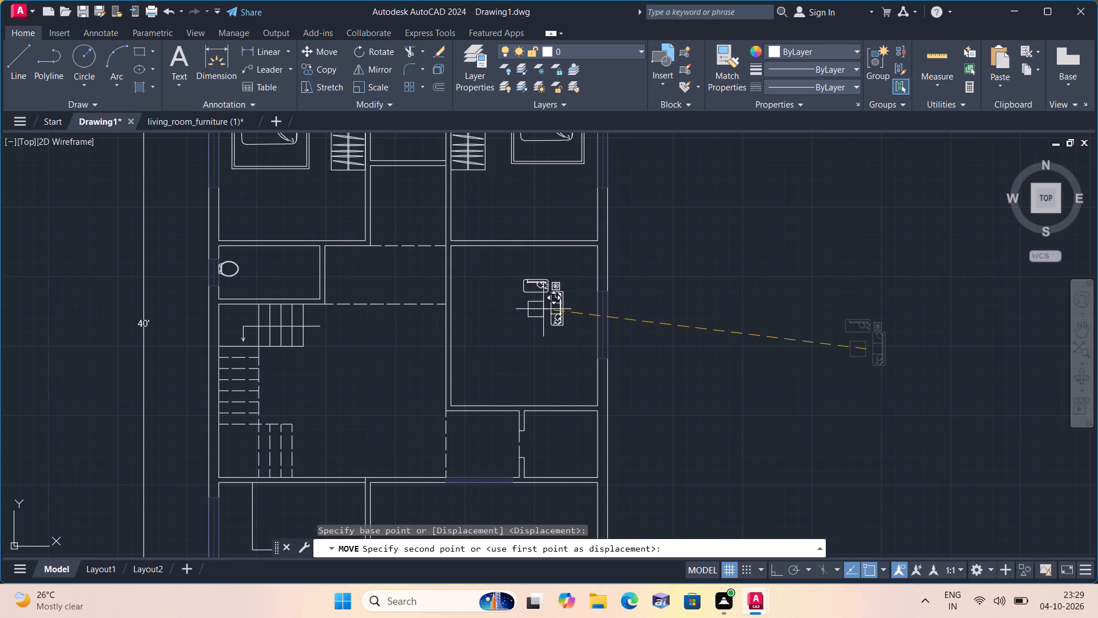
{"action": "left_click", "coordinate": [544, 309]}
Scale the furniture set inside the east room up by eye to nearly one and a half times its size.
{"action": "left_click", "coordinate": [504, 266]}
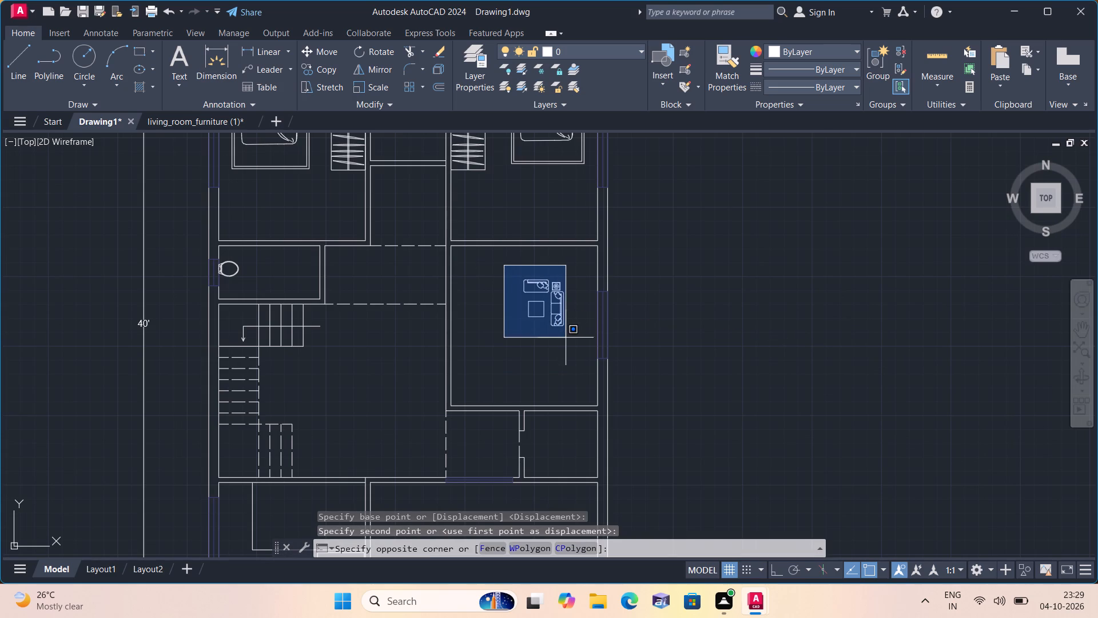
{"action": "left_click", "coordinate": [567, 342]}
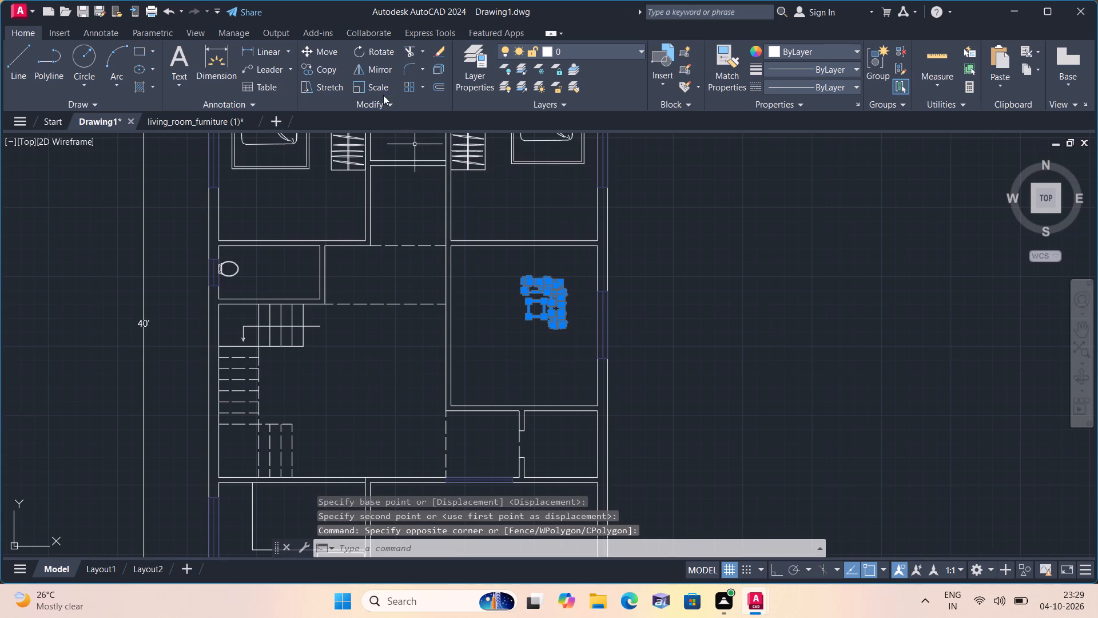
{"action": "left_click", "coordinate": [376, 83]}
{"action": "left_click", "coordinate": [524, 293]}
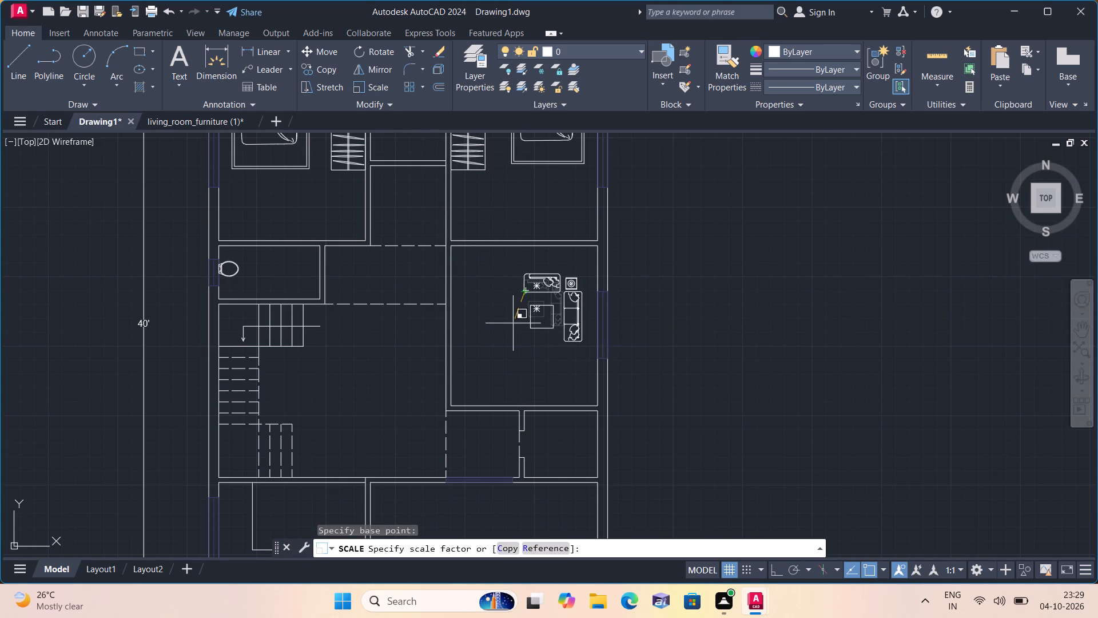
{"action": "left_click", "coordinate": [513, 323]}
Move the enlarged furniture set slightly away from the window wall toward the middle of the room.
{"action": "scroll", "coordinate": [561, 335], "scroll_direction": "up", "scroll_amount": 2}
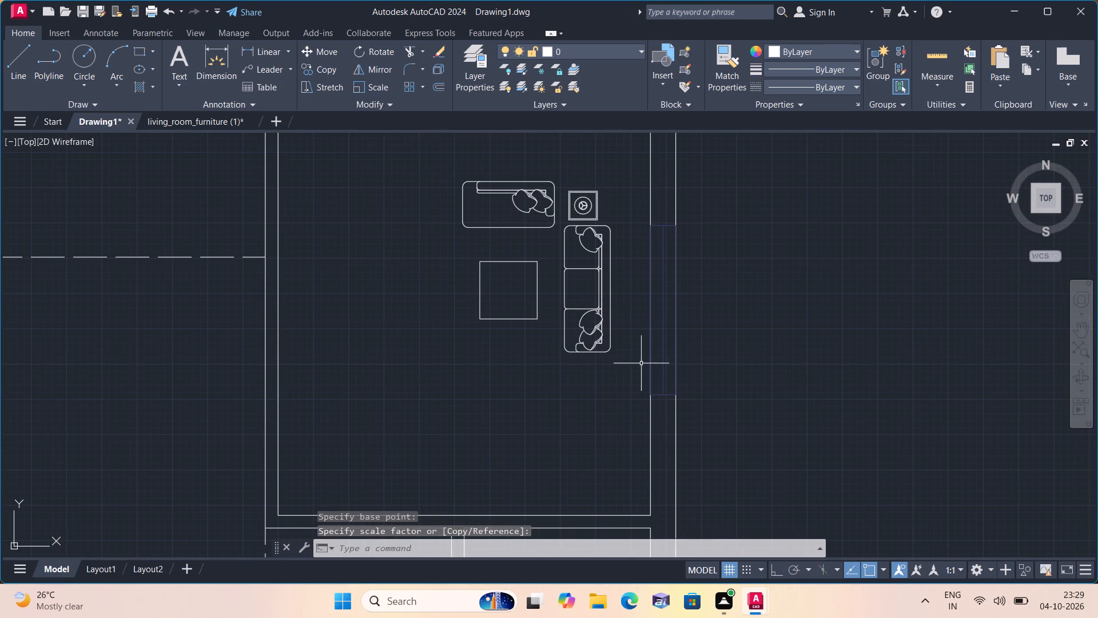
{"action": "left_click", "coordinate": [632, 361]}
{"action": "left_click", "coordinate": [441, 172]}
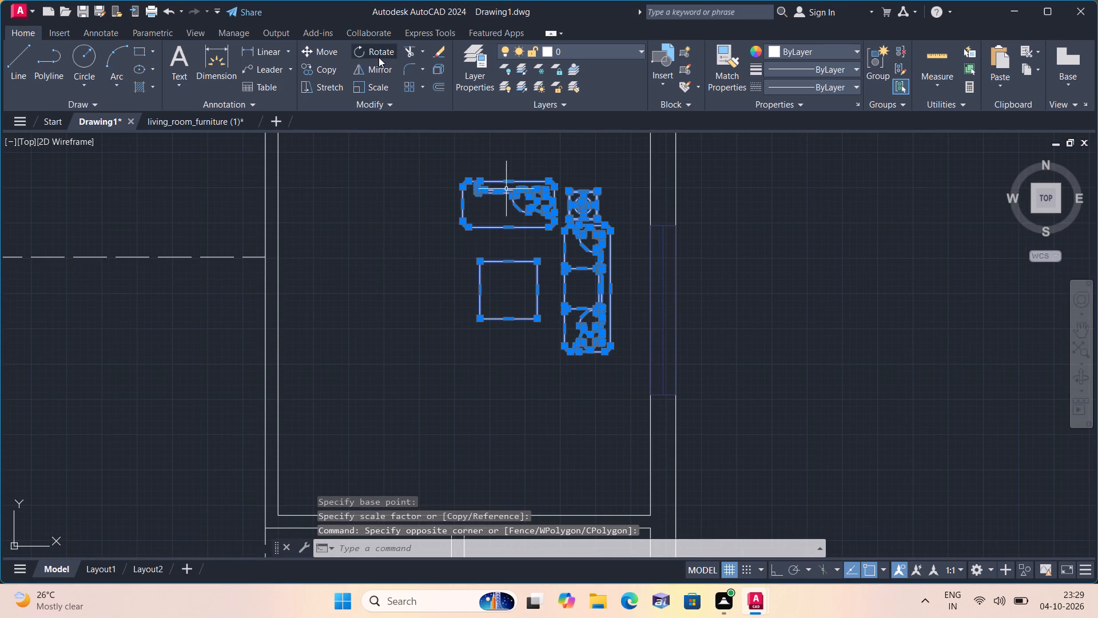
{"action": "left_click", "coordinate": [327, 52]}
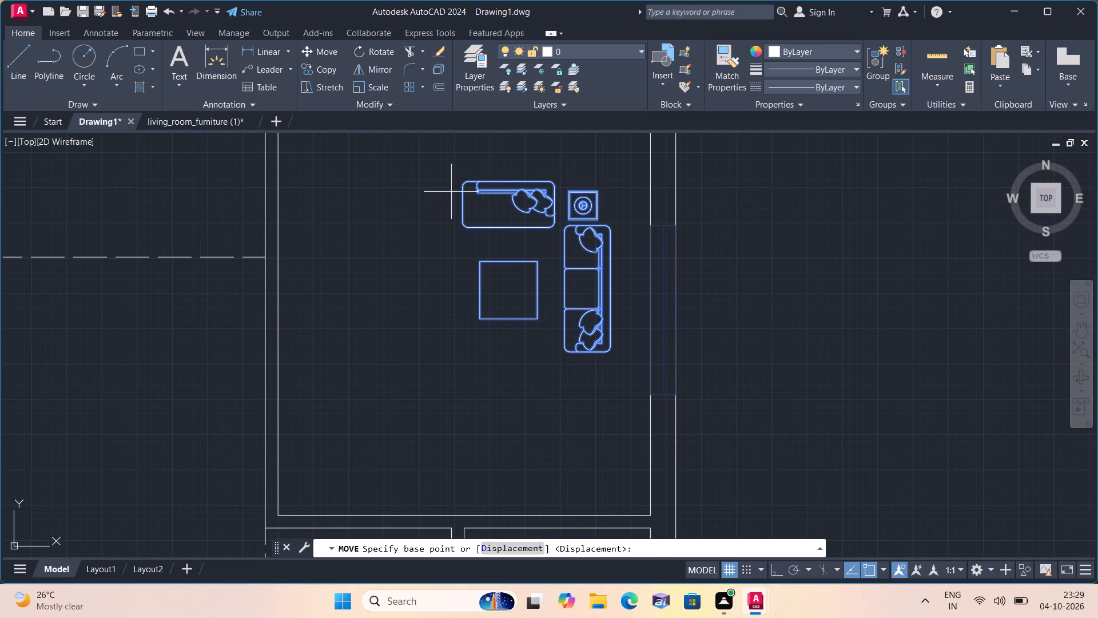
{"action": "left_click", "coordinate": [487, 223]}
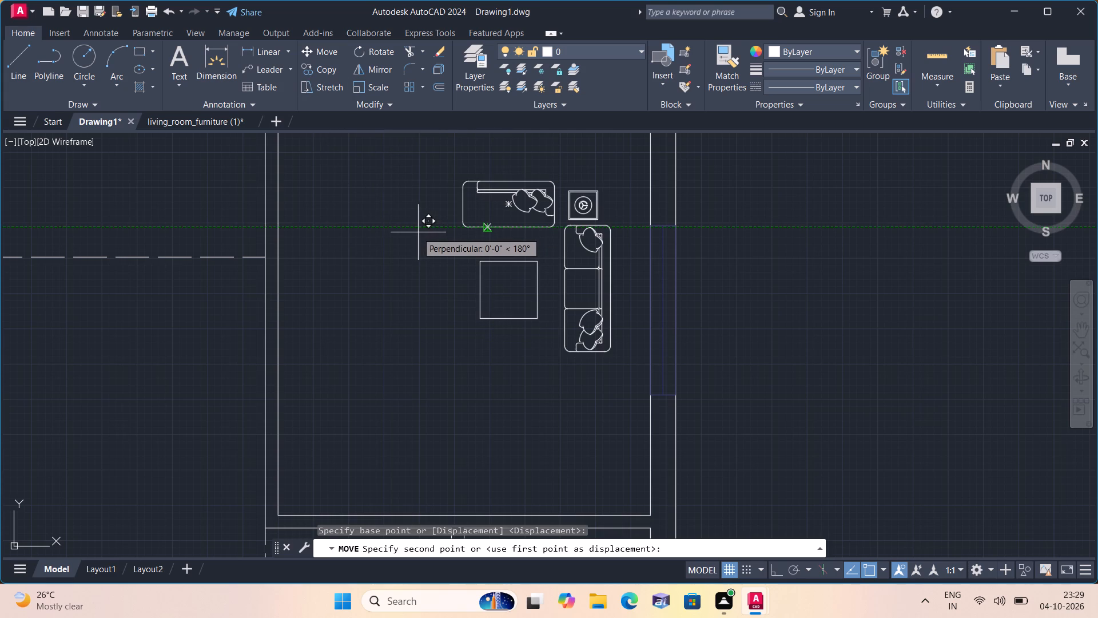
{"action": "scroll", "coordinate": [391, 229], "scroll_direction": "down", "scroll_amount": 1}
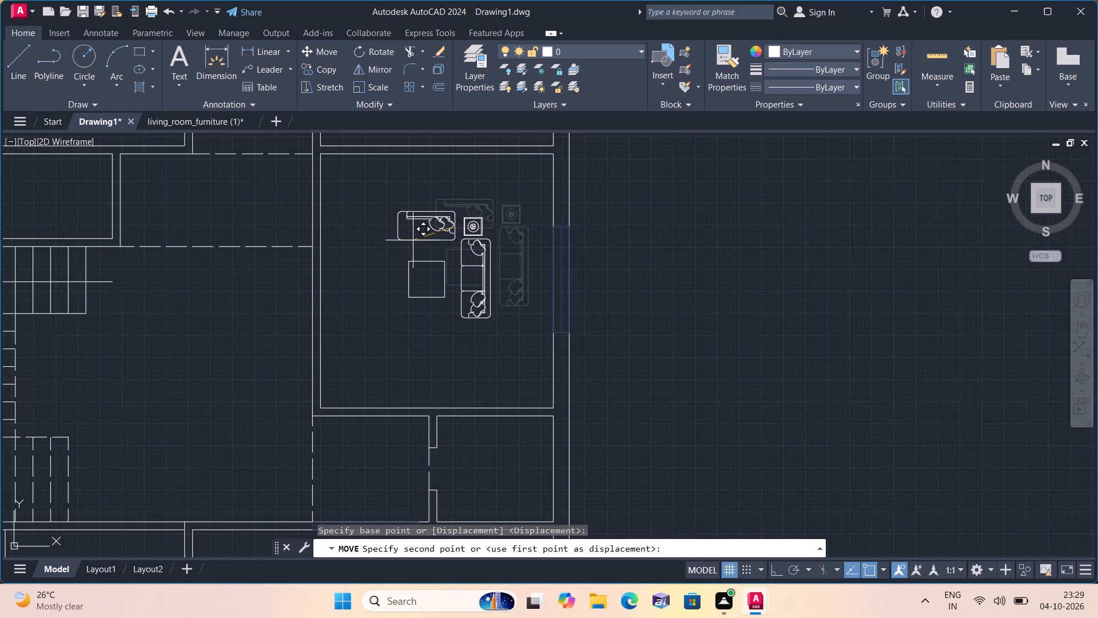
{"action": "left_click", "coordinate": [428, 241]}
Scale the furniture set up by about half again so it fills more of the room's upper part.
{"action": "left_click", "coordinate": [392, 199]}
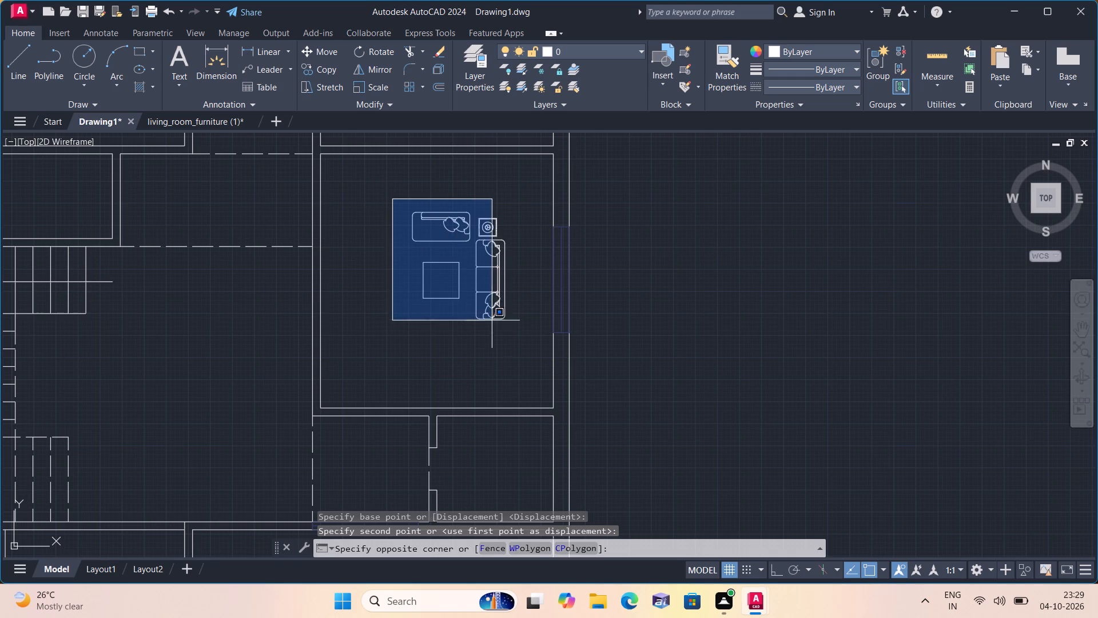
{"action": "left_click", "coordinate": [511, 347]}
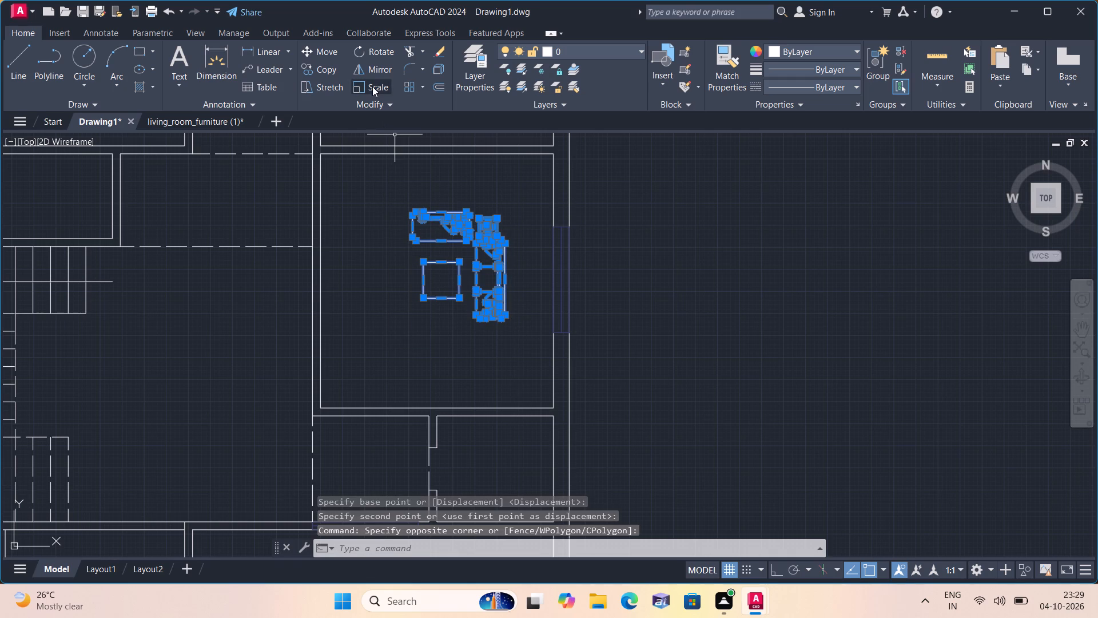
{"action": "left_click", "coordinate": [372, 86]}
{"action": "left_click", "coordinate": [449, 267]}
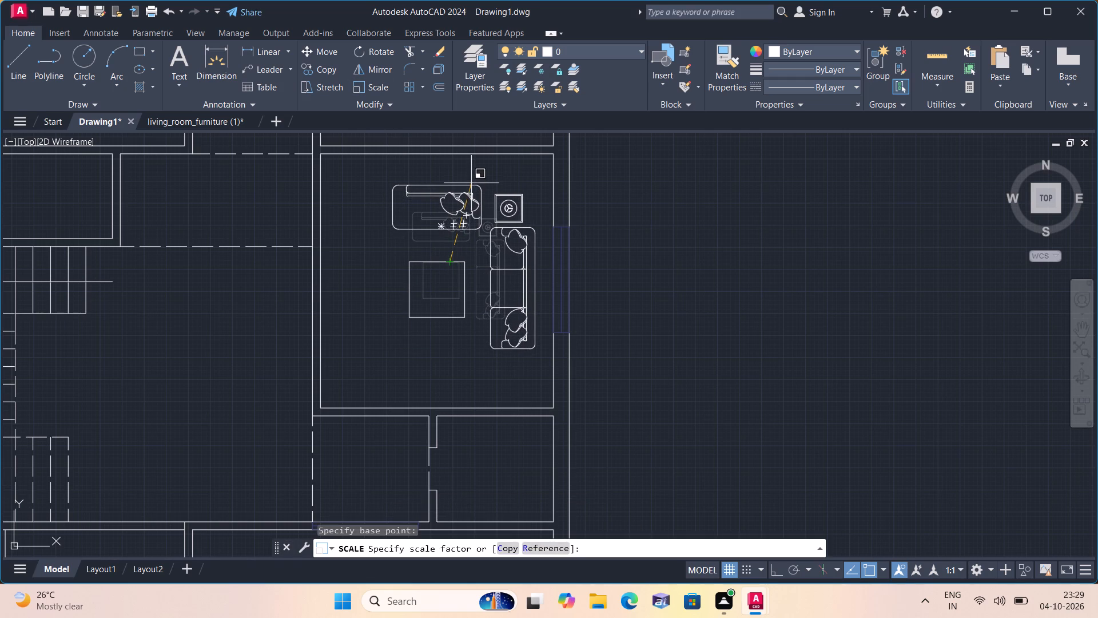
{"action": "left_click", "coordinate": [471, 183]}
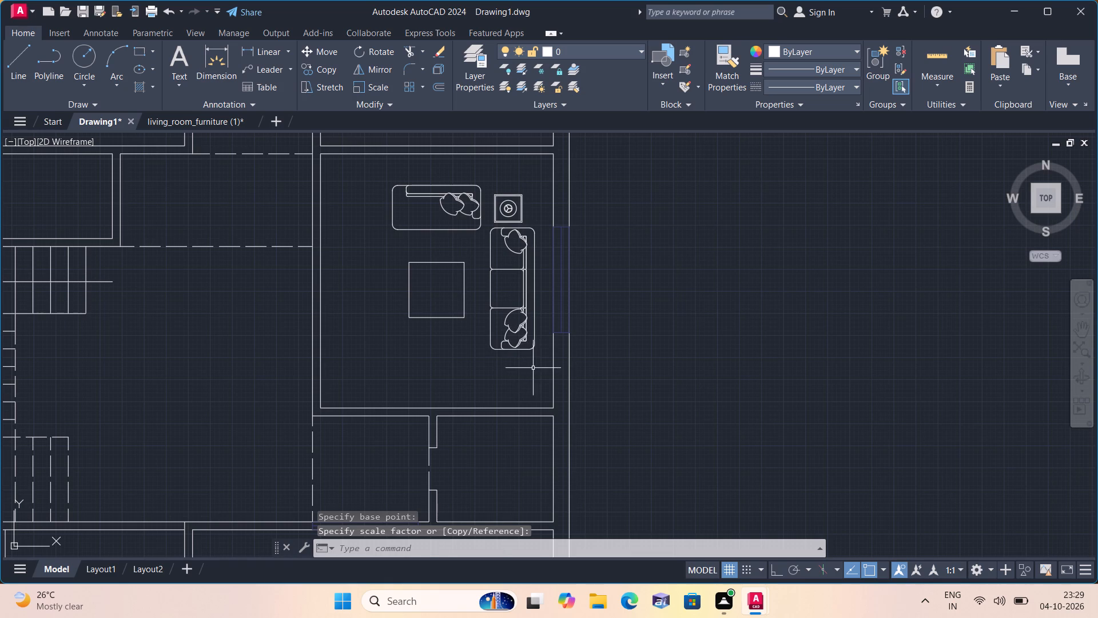
Move the furniture set up toward the room's upper wall, keeping the three-seat sofa along the window wall.
{"action": "left_click", "coordinate": [535, 366]}
{"action": "left_click", "coordinate": [380, 171]}
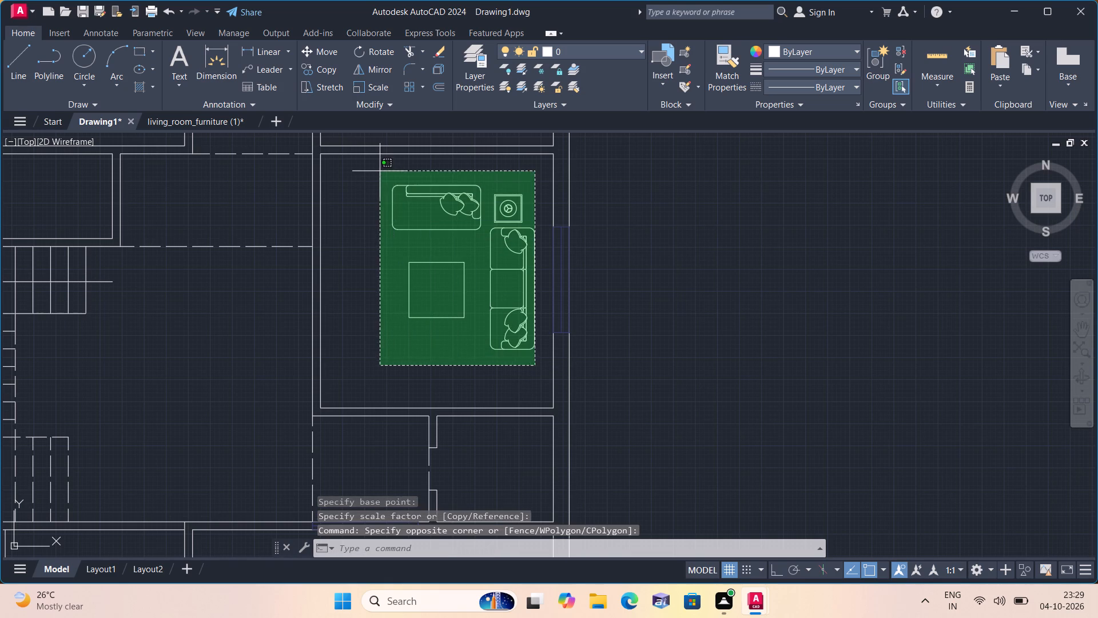
{"action": "left_click", "coordinate": [323, 51]}
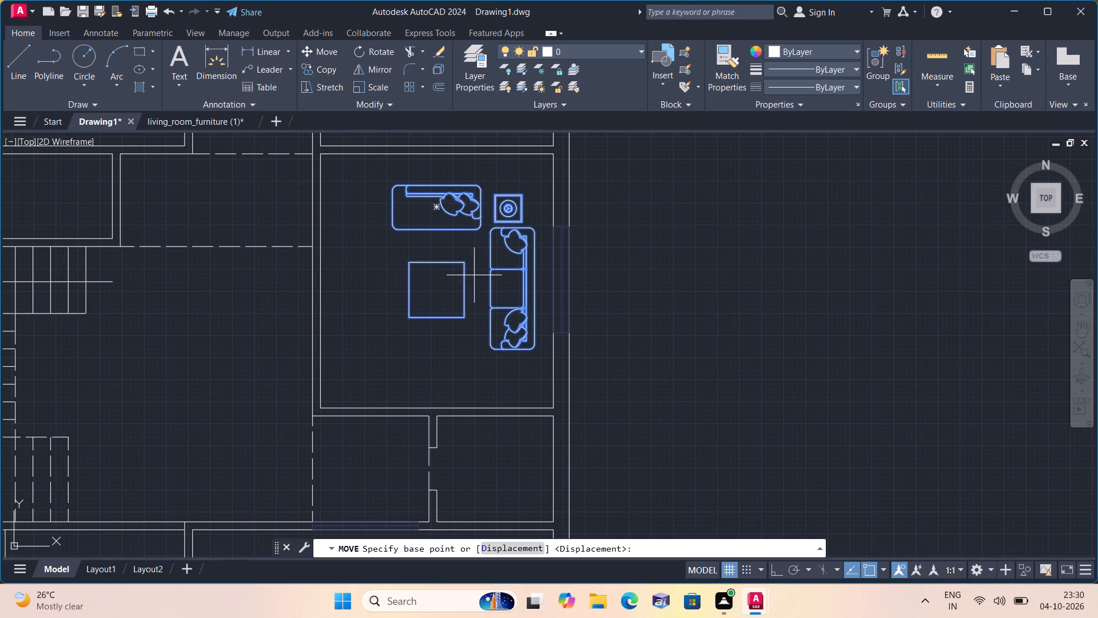
{"action": "left_click", "coordinate": [476, 276]}
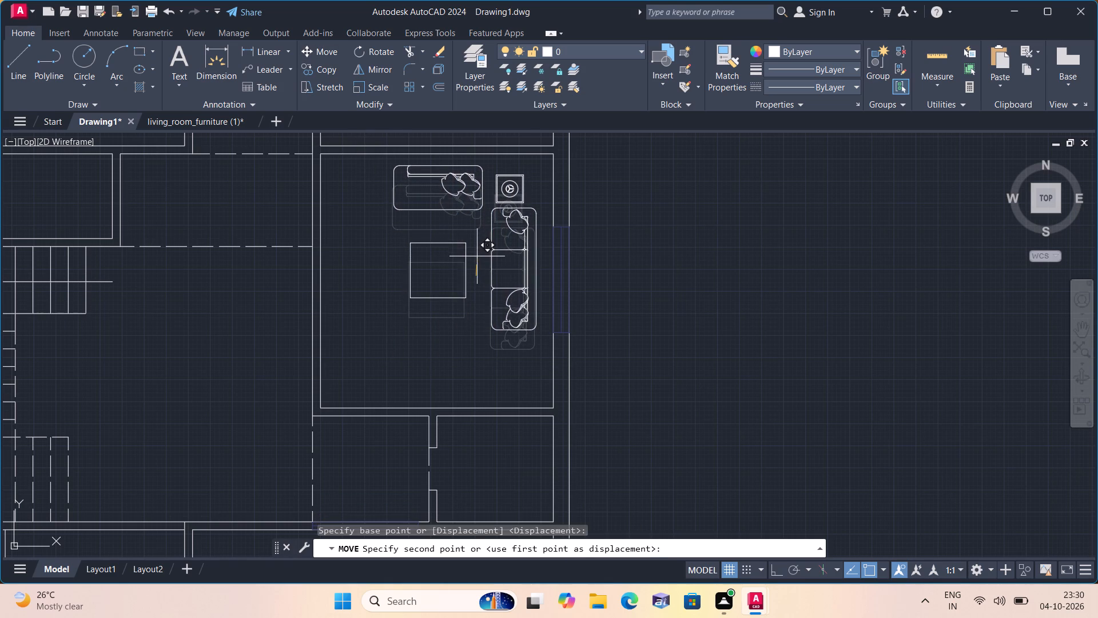
{"action": "left_click", "coordinate": [483, 257]}
{"action": "scroll", "coordinate": [483, 257], "scroll_direction": "down", "scroll_amount": 1}
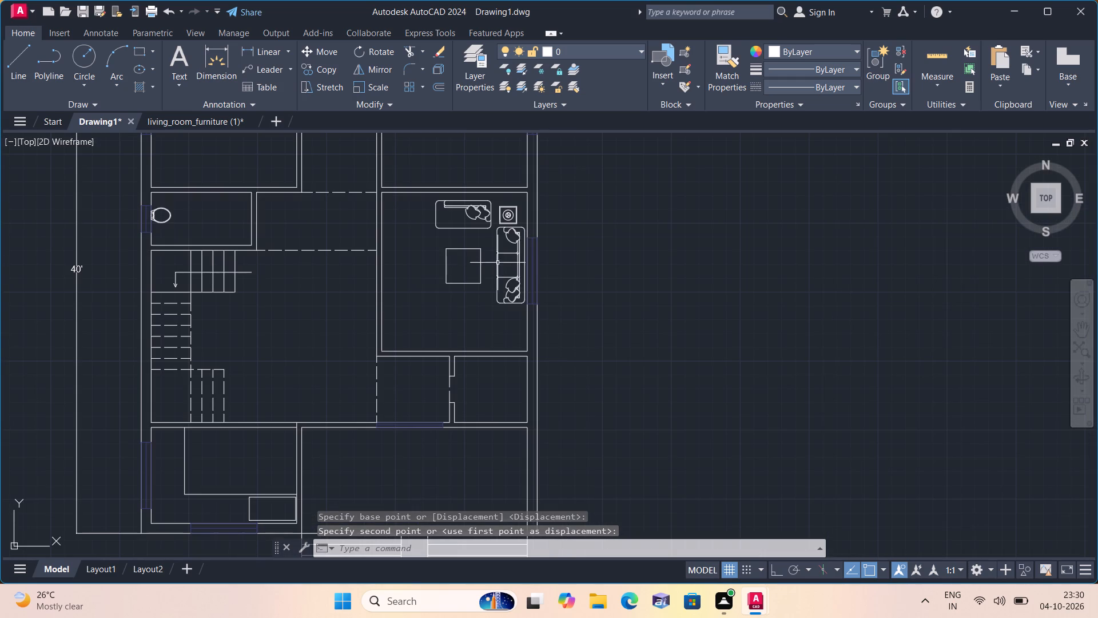
{"action": "middle_click_drag", "start_coordinate": [442, 264], "coordinate": [554, 247]}
{"action": "scroll", "coordinate": [442, 264], "scroll_direction": "down", "scroll_amount": 1}
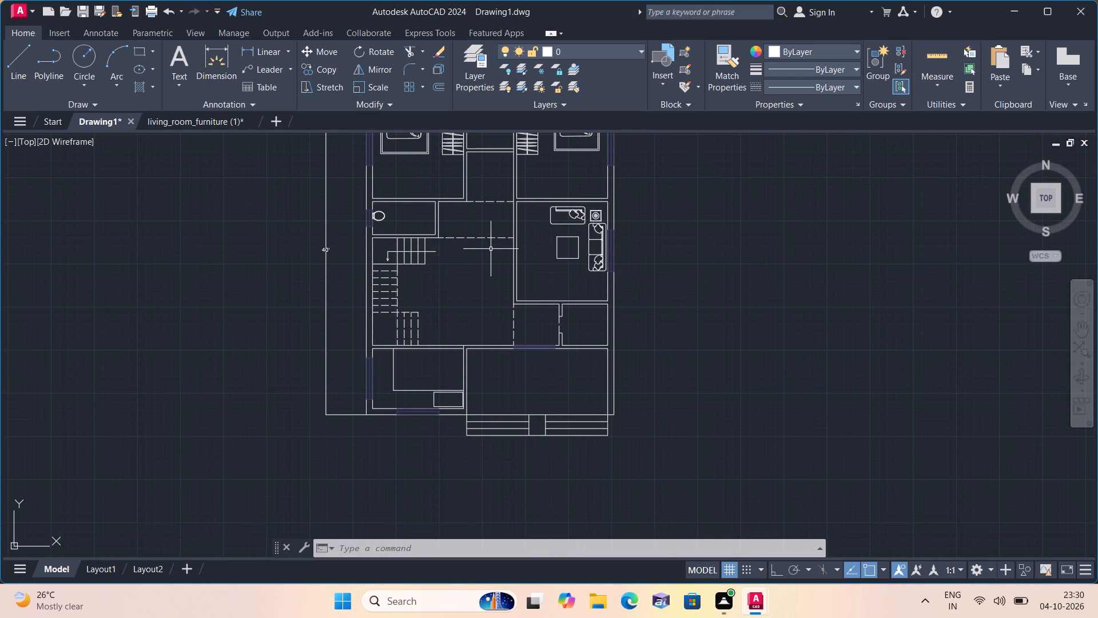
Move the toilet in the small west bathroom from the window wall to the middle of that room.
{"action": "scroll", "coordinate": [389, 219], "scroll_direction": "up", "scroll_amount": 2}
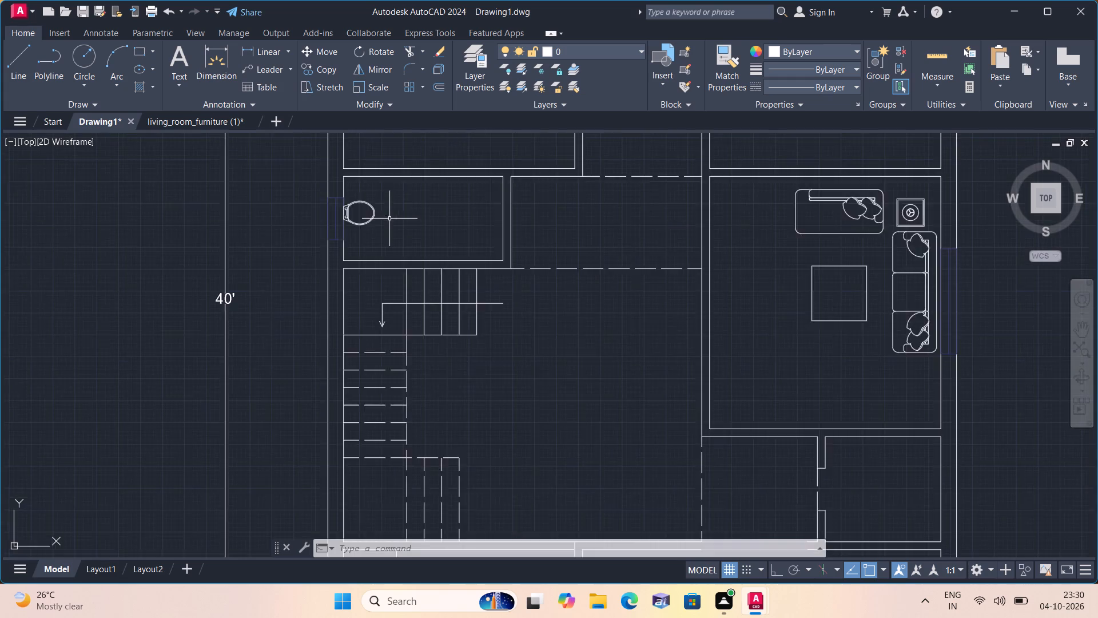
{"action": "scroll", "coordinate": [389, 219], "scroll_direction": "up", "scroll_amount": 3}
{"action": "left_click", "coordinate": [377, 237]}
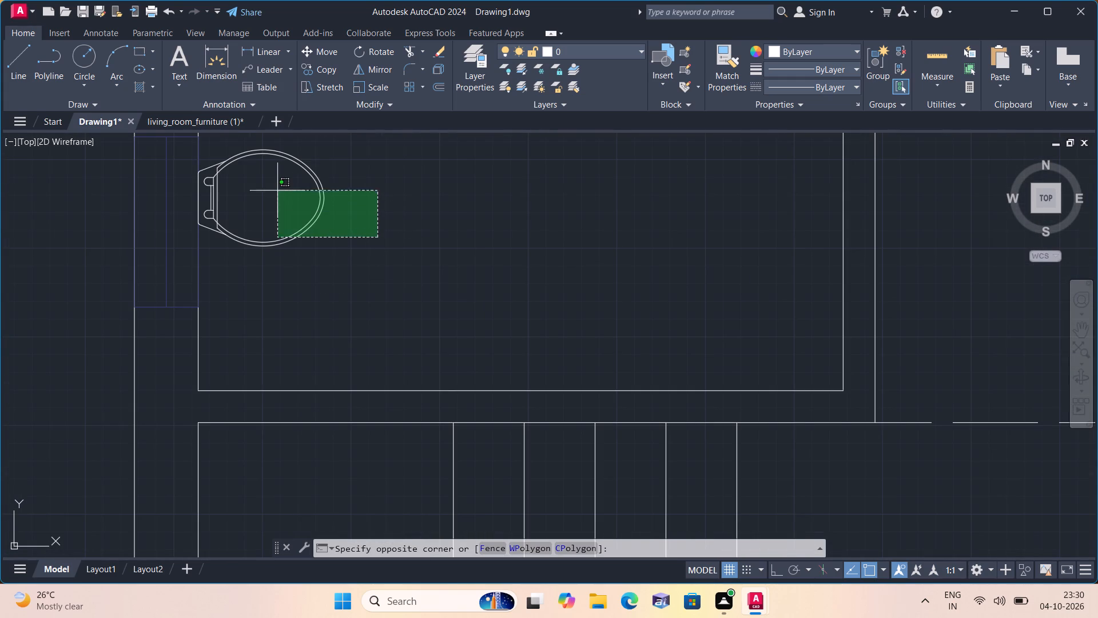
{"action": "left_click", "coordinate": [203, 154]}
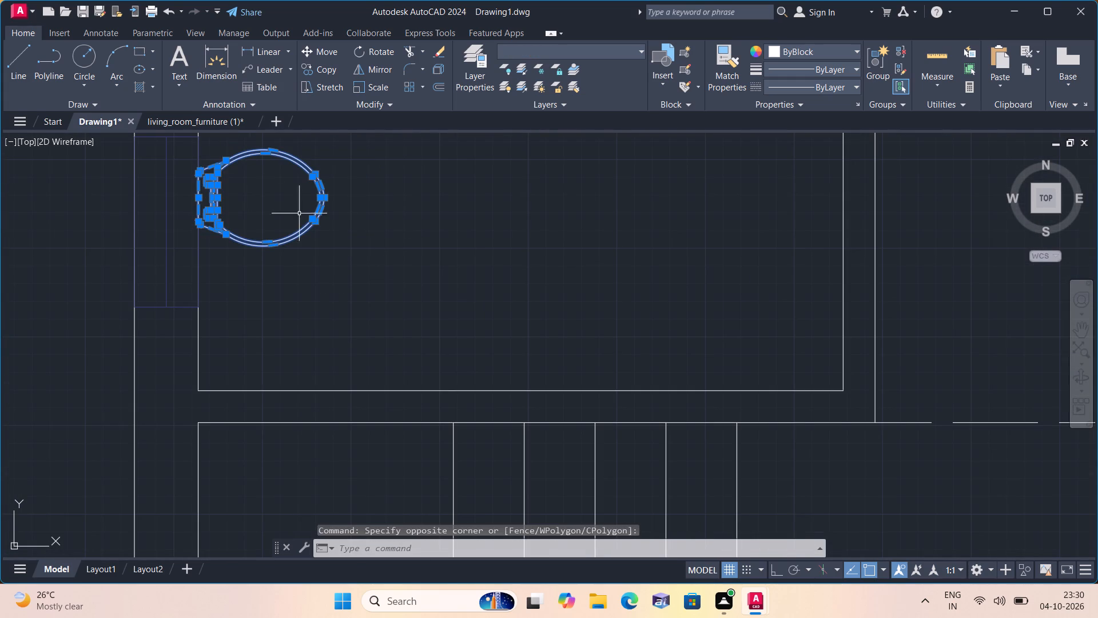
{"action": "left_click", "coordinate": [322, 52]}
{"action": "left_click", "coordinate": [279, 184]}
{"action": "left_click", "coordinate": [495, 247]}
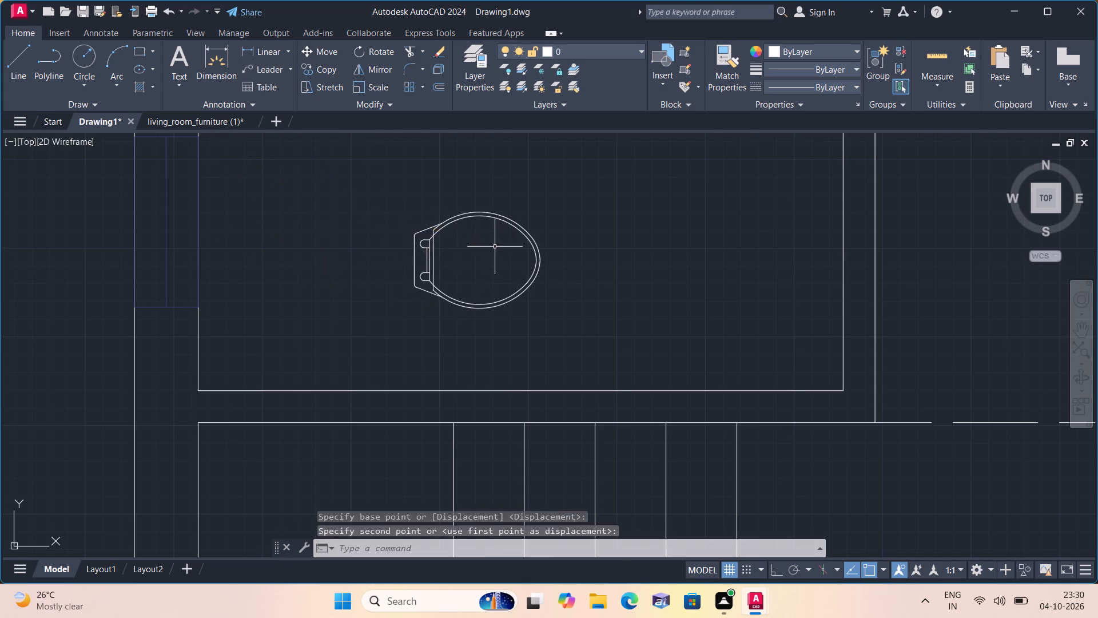
Move the toilet from the small west bathroom into the bath between the two bedrooms, against its west wall beside the wardrobe.
{"action": "scroll", "coordinate": [495, 247], "scroll_direction": "down", "scroll_amount": 3}
{"action": "middle_click_drag", "start_coordinate": [497, 196], "coordinate": [459, 331]}
{"action": "scroll", "coordinate": [460, 335], "scroll_direction": "down", "scroll_amount": 1}
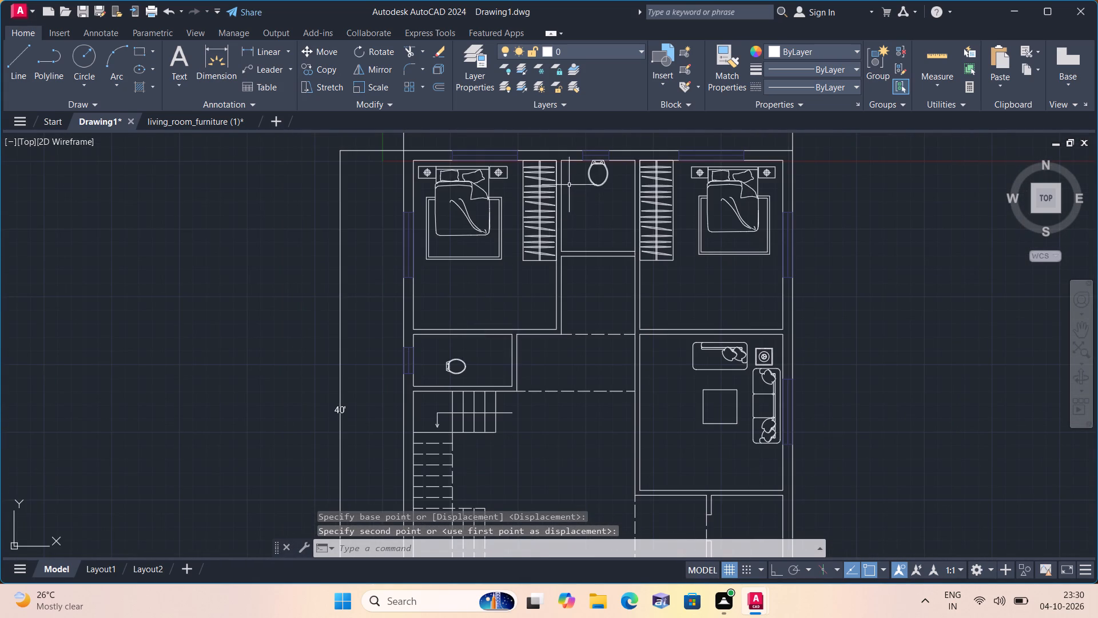
{"action": "scroll", "coordinate": [576, 174], "scroll_direction": "up", "scroll_amount": 2}
{"action": "middle_click", "coordinate": [576, 174]}
{"action": "scroll", "coordinate": [573, 233], "scroll_direction": "down", "scroll_amount": 1}
{"action": "middle_click_drag", "start_coordinate": [578, 257], "coordinate": [556, 190]}
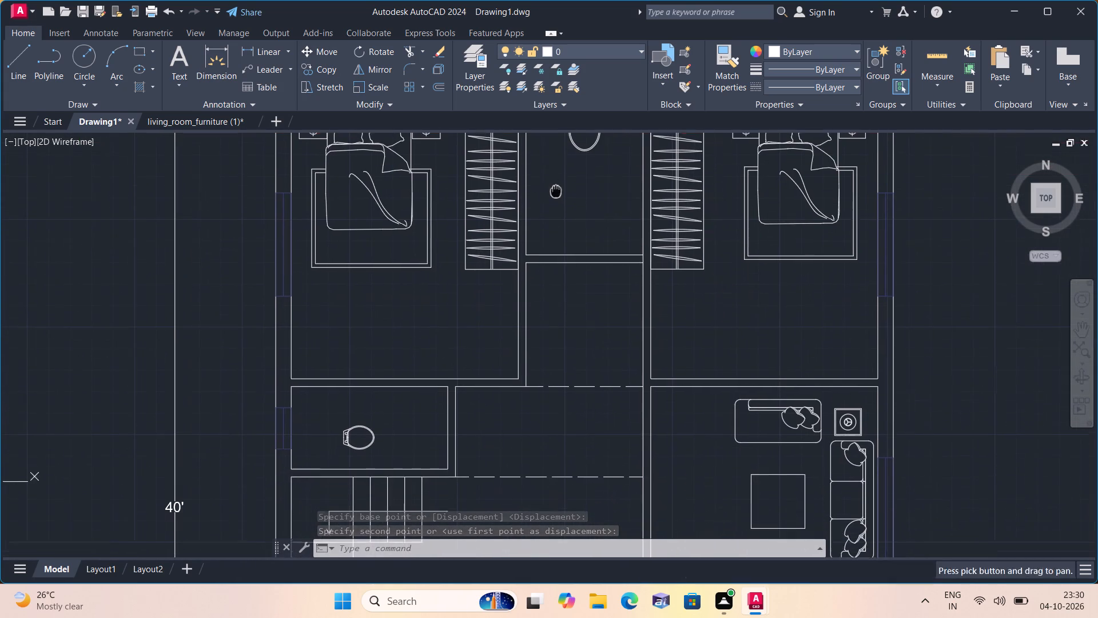
{"action": "left_click", "coordinate": [395, 449]}
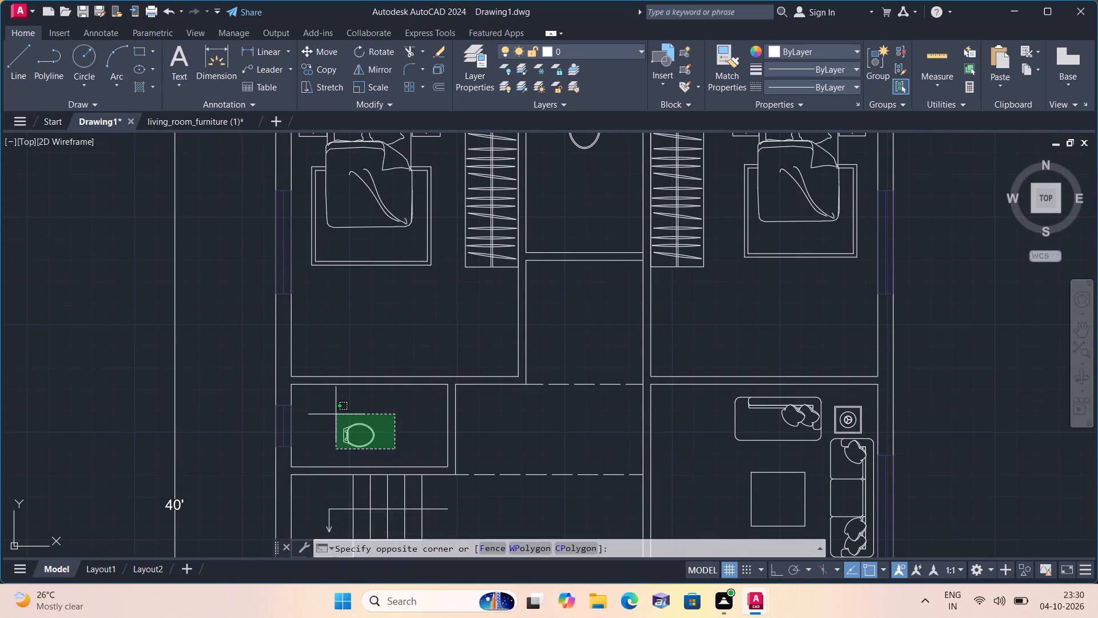
{"action": "left_click", "coordinate": [319, 401]}
{"action": "left_click", "coordinate": [321, 50]}
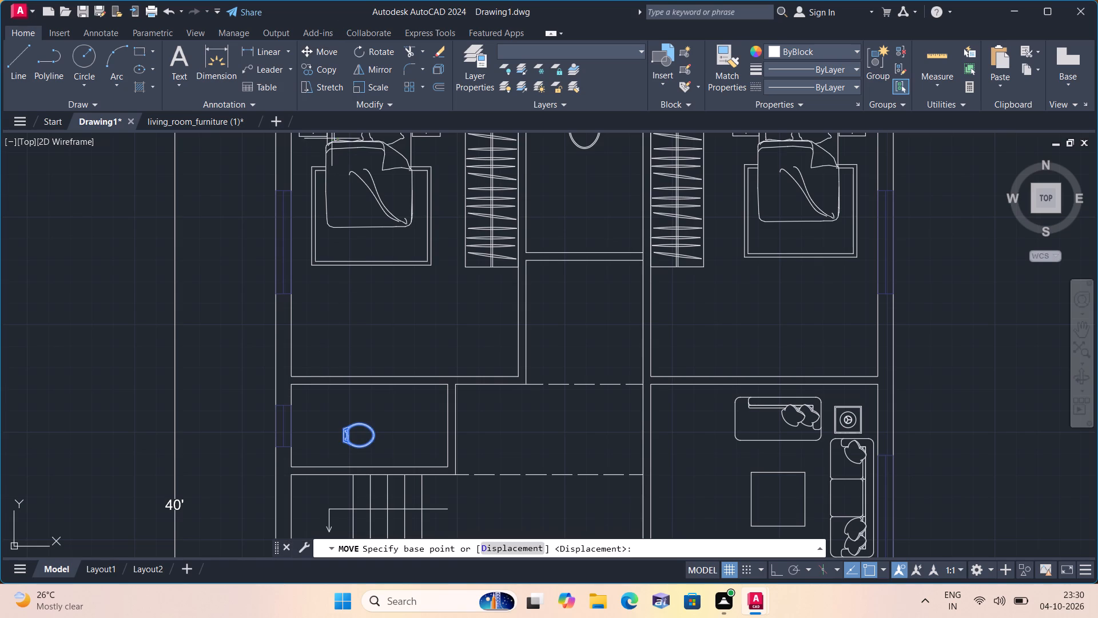
{"action": "left_click", "coordinate": [356, 434]}
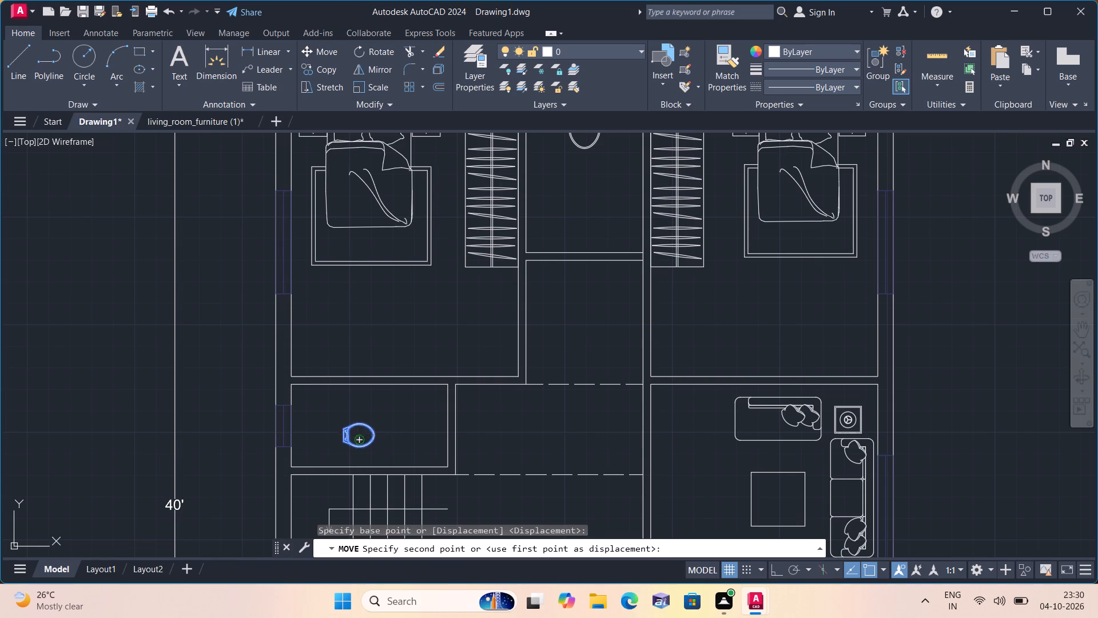
{"action": "middle_click_drag", "start_coordinate": [499, 268], "coordinate": [456, 426]}
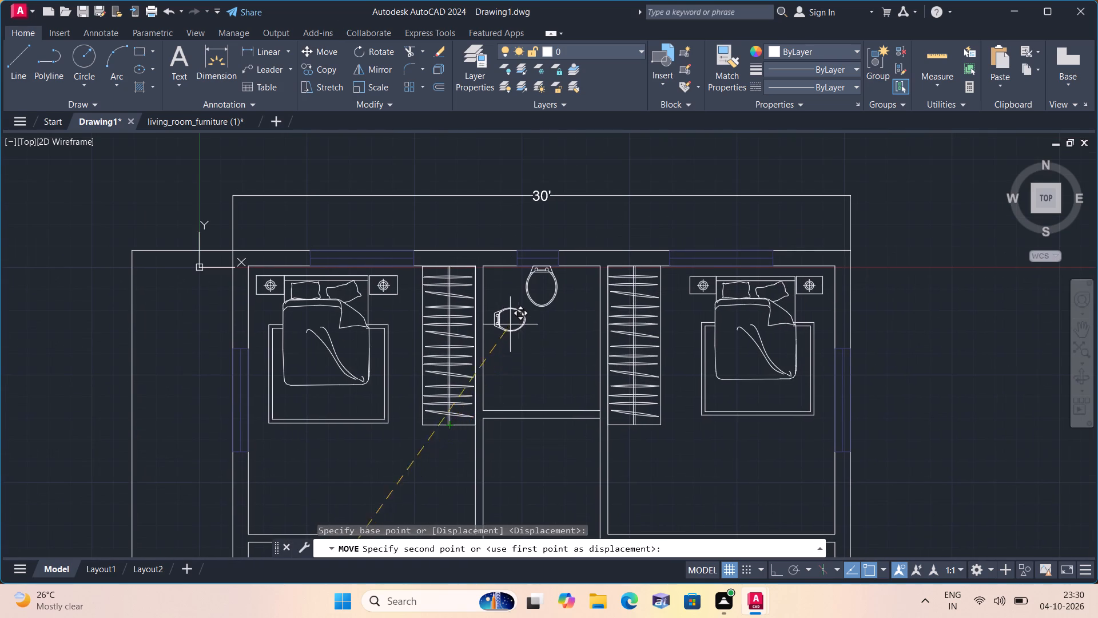
{"action": "scroll", "coordinate": [494, 302], "scroll_direction": "up", "scroll_amount": 3}
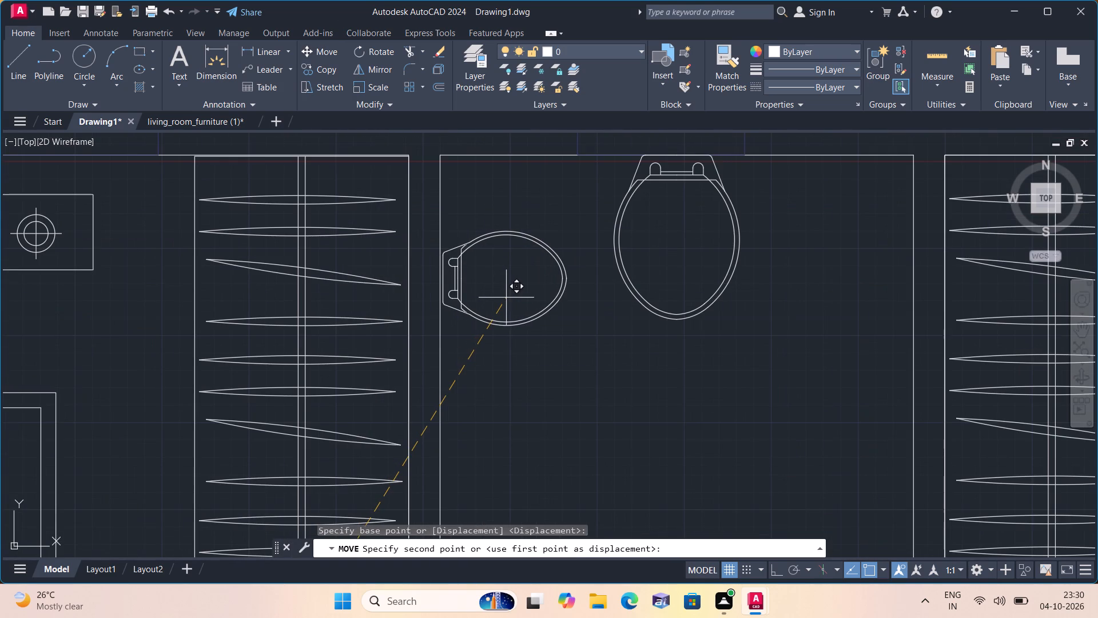
{"action": "left_click", "coordinate": [506, 298]}
Move the larger toilet from the bath between the bedrooms into the small west bathroom, against its north wall near the window.
{"action": "left_click", "coordinate": [596, 173]}
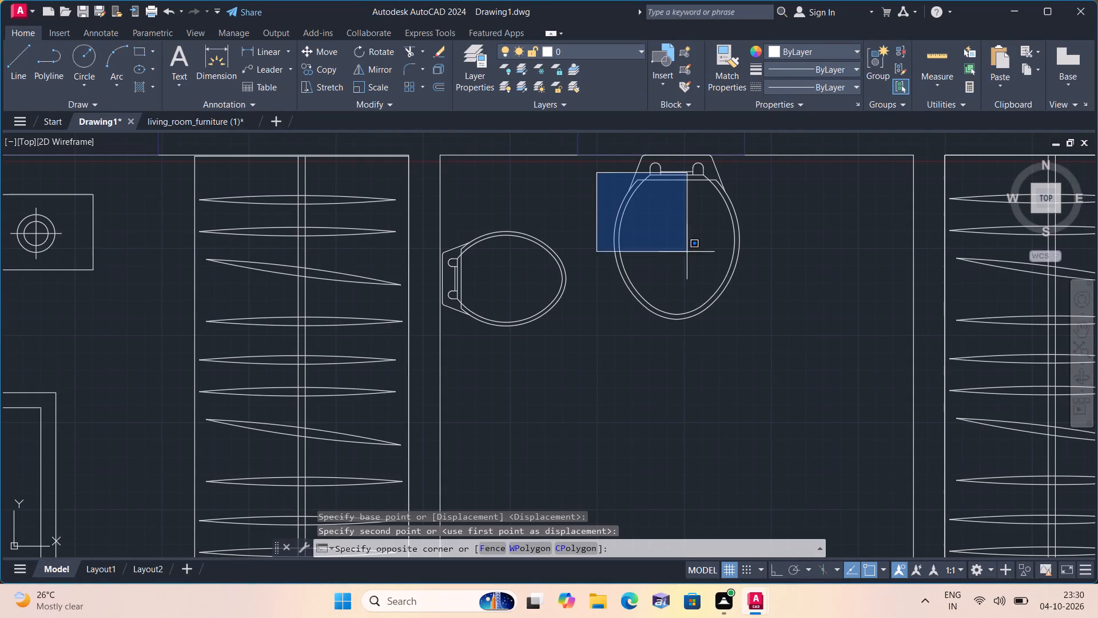
{"action": "left_click", "coordinate": [748, 314]}
{"action": "left_click", "coordinate": [781, 339]}
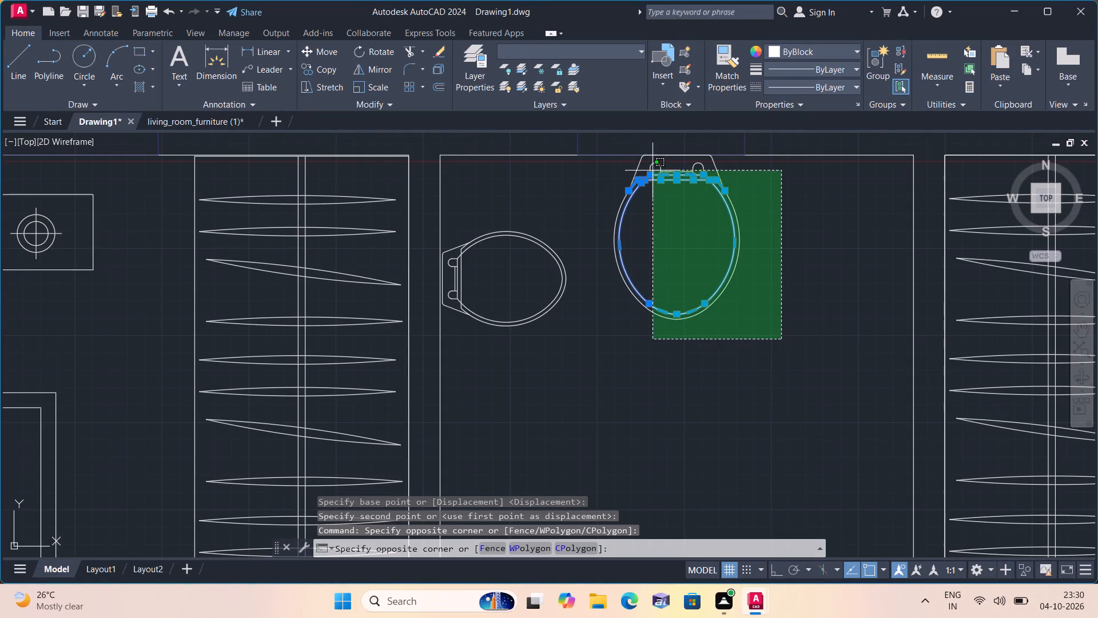
{"action": "left_click", "coordinate": [624, 164]}
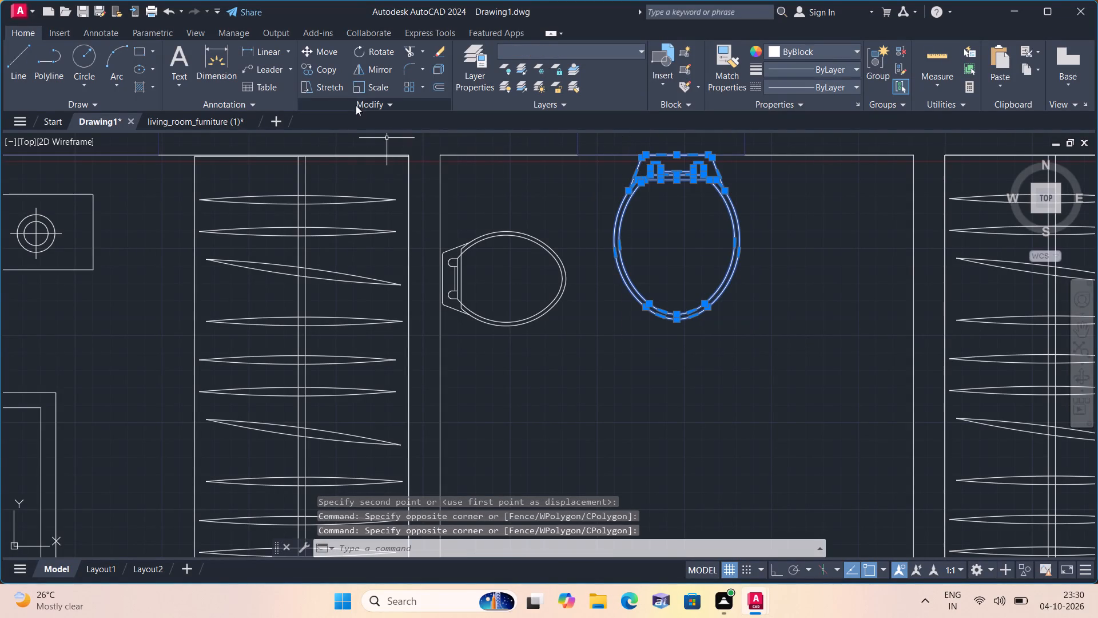
{"action": "left_click", "coordinate": [328, 51]}
{"action": "left_click", "coordinate": [679, 215]}
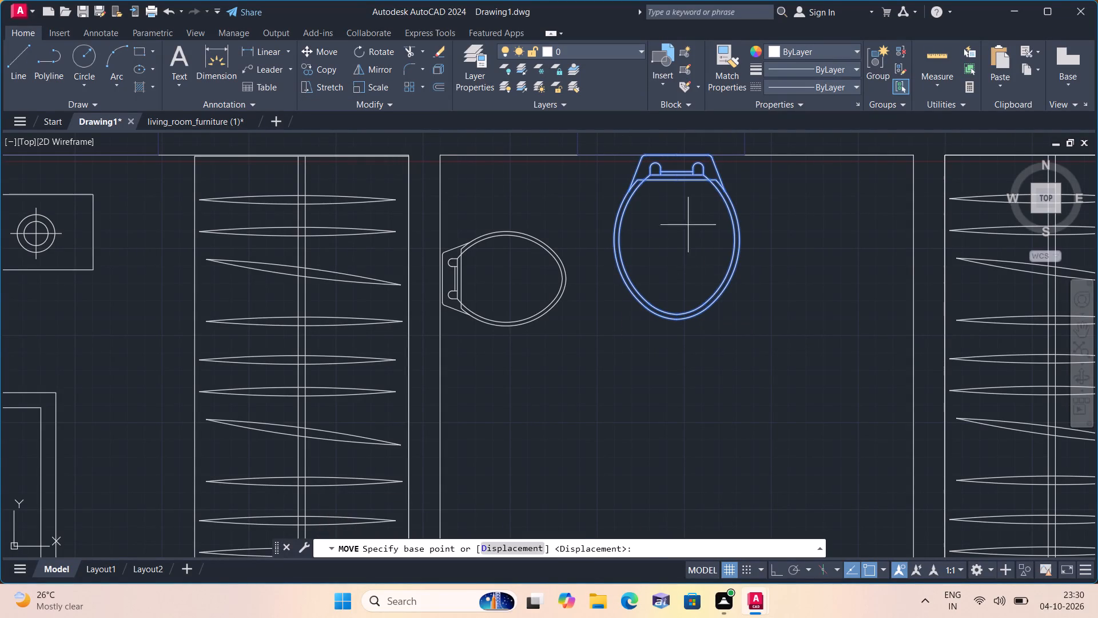
{"action": "scroll", "coordinate": [679, 215], "scroll_direction": "down", "scroll_amount": 2}
{"action": "middle_click_drag", "start_coordinate": [650, 400], "coordinate": [732, 220]}
{"action": "scroll", "coordinate": [673, 327], "scroll_direction": "down", "scroll_amount": 1}
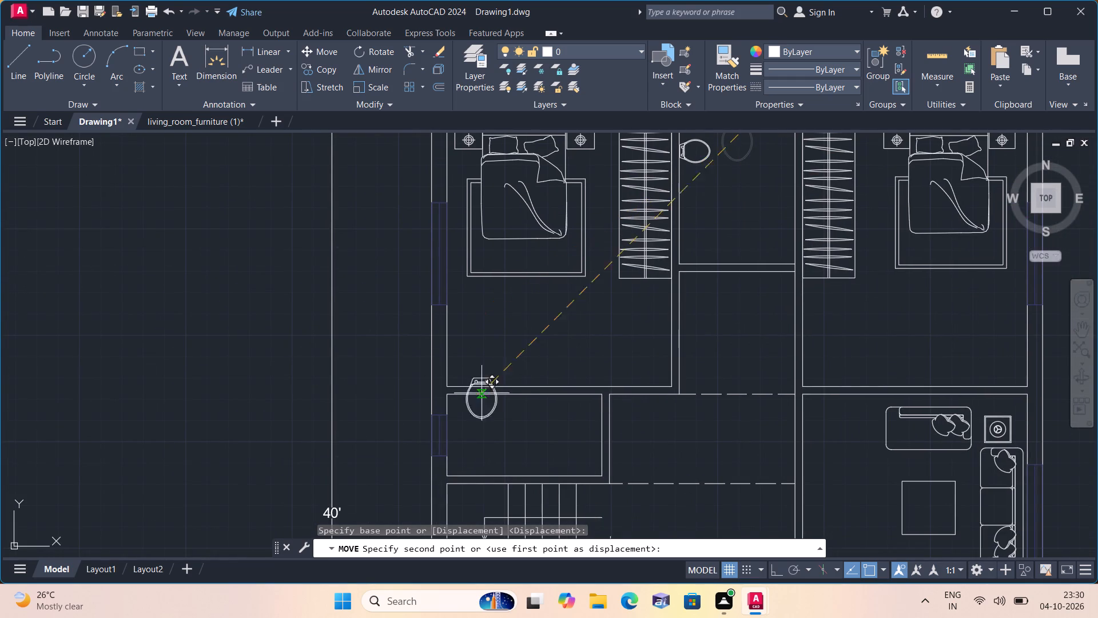
{"action": "scroll", "coordinate": [486, 430], "scroll_direction": "up", "scroll_amount": 2}
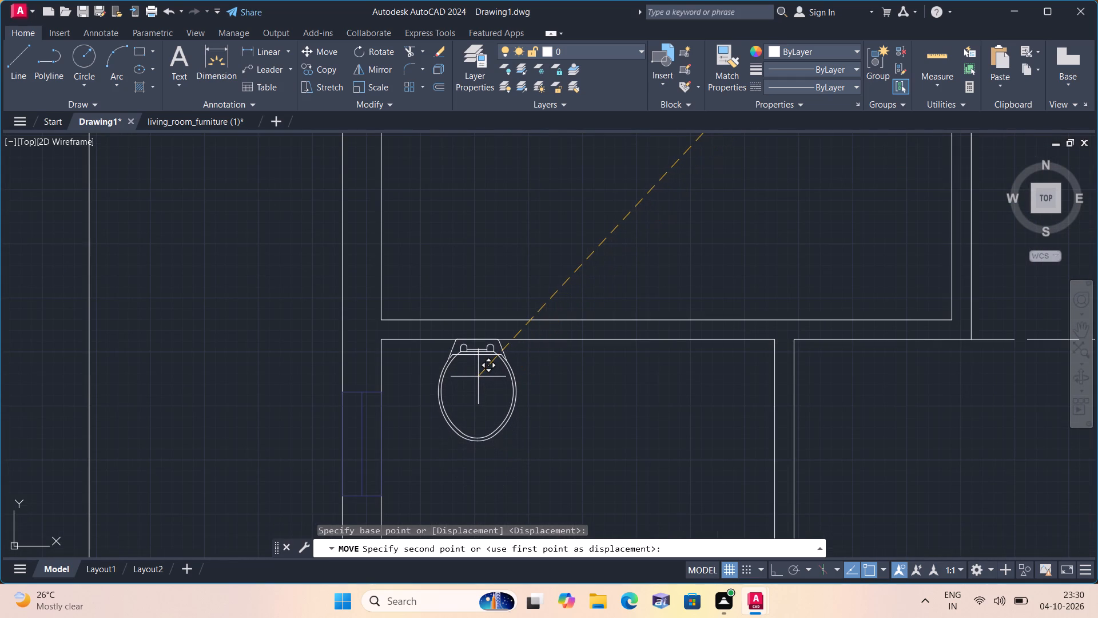
{"action": "left_click", "coordinate": [478, 379]}
Add a multiline text label reading BEDROOM with 11'-0"X13'-0" on a second line, below the bed in the northwest bedroom.
{"action": "scroll", "coordinate": [539, 371], "scroll_direction": "down", "scroll_amount": 3}
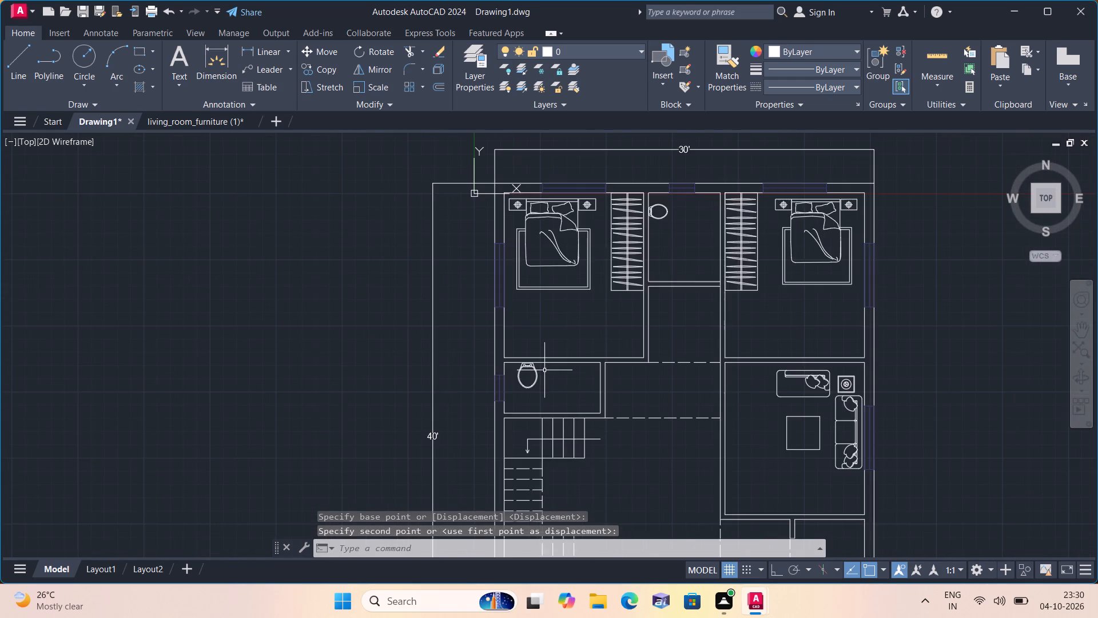
{"action": "scroll", "coordinate": [544, 370], "scroll_direction": "down", "scroll_amount": 1}
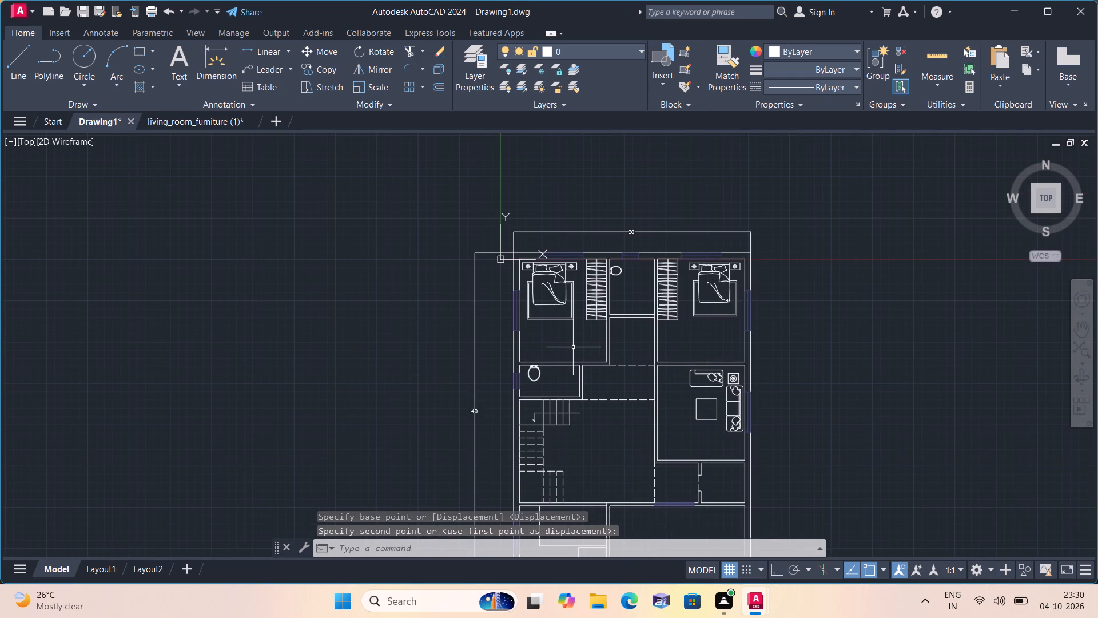
{"action": "type", "text": "mt"}
{"action": "key", "text": "space"}
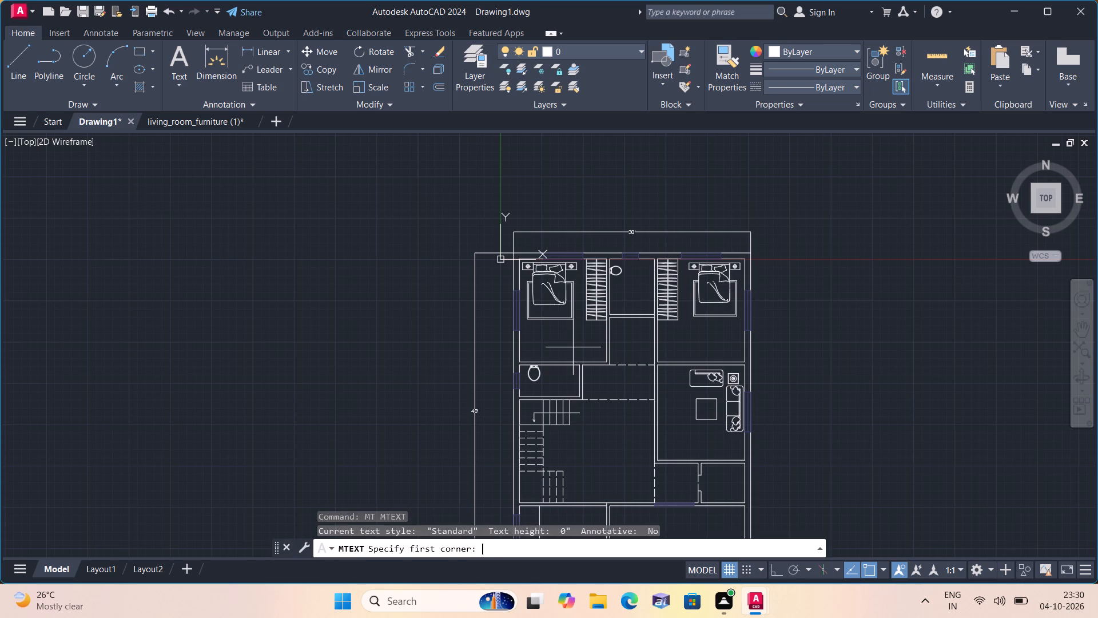
{"action": "scroll", "coordinate": [558, 332], "scroll_direction": "up", "scroll_amount": 2}
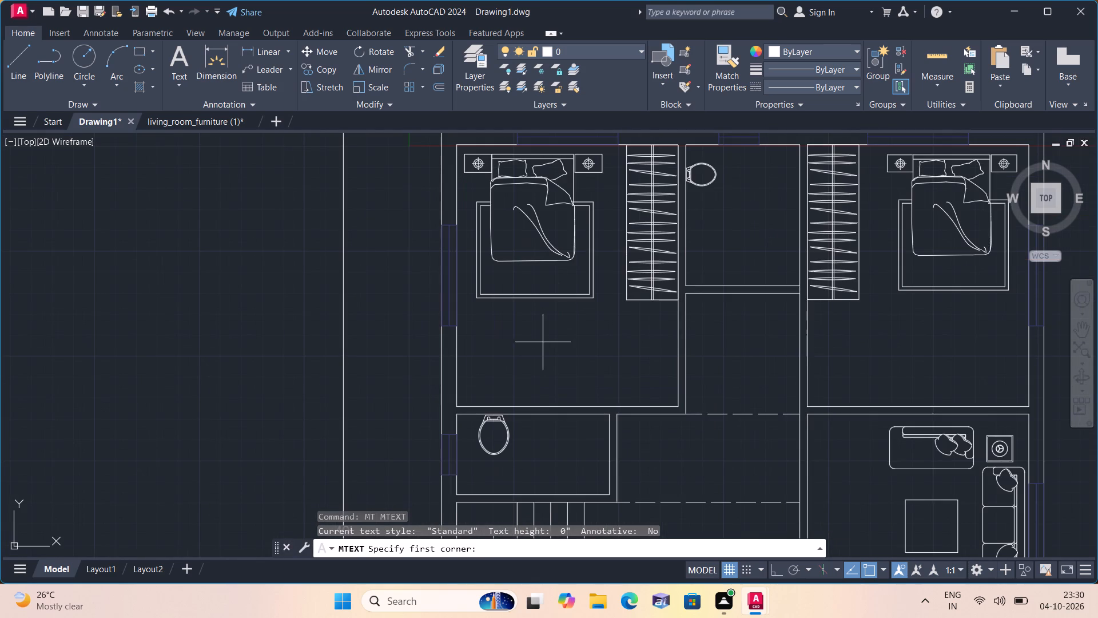
{"action": "triple_click", "coordinate": [528, 342]}
{"action": "left_click", "coordinate": [528, 342]}
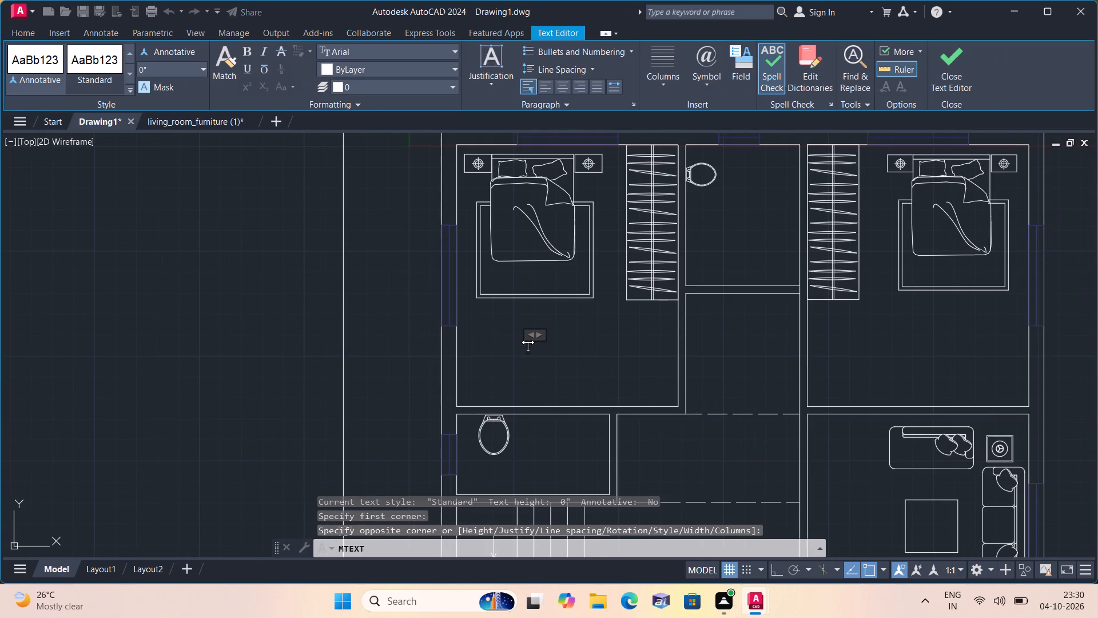
{"action": "type", "text": "BEDR"}
{"action": "type", "text": "OOM"}
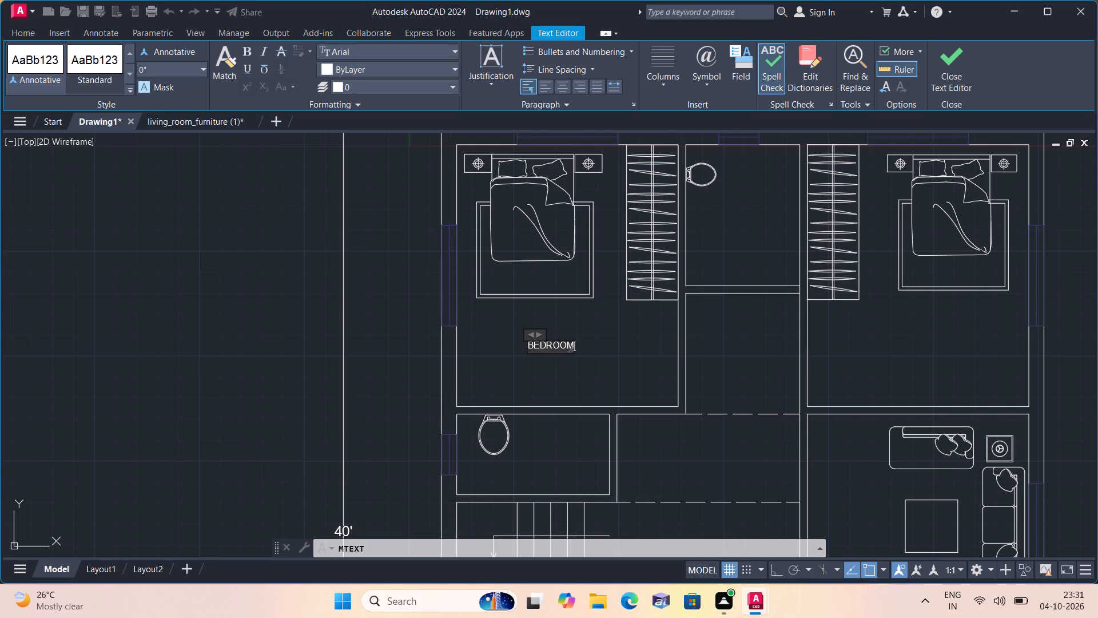
{"action": "key", "text": "Return"}
{"action": "type", "text": "11'-"}
{"action": "key", "text": "0"}
{"action": "key", "text": "shift+quotedbl"}
{"action": "key", "text": "x"}
{"action": "type", "text": "13"}
{"action": "key", "text": "minus"}
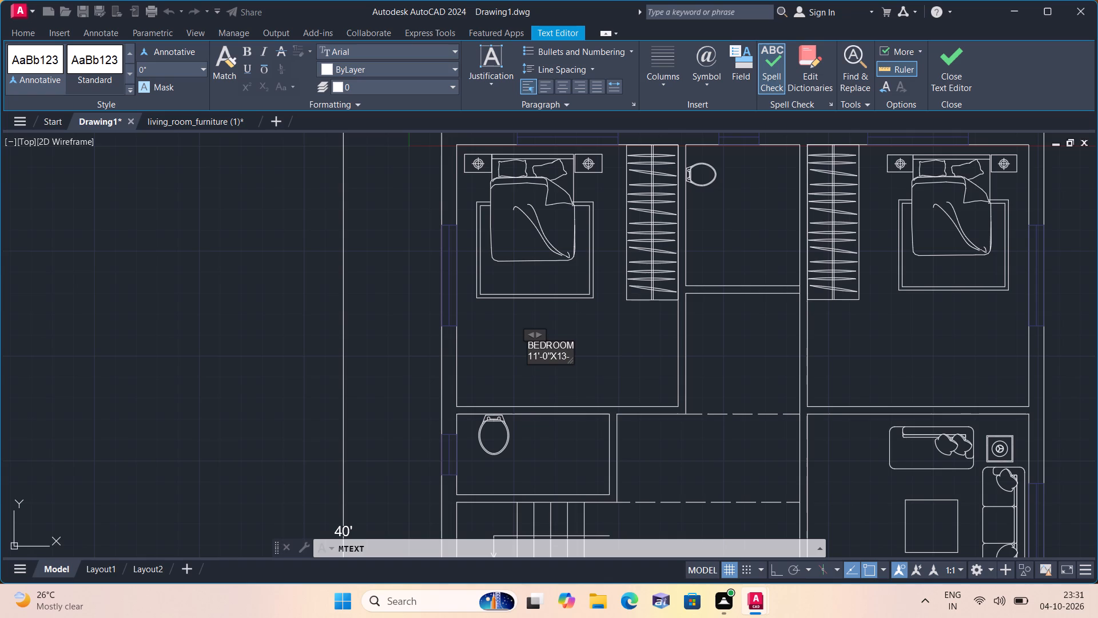
{"action": "key", "text": "BackSpace"}
{"action": "type", "text": "'-0\""}
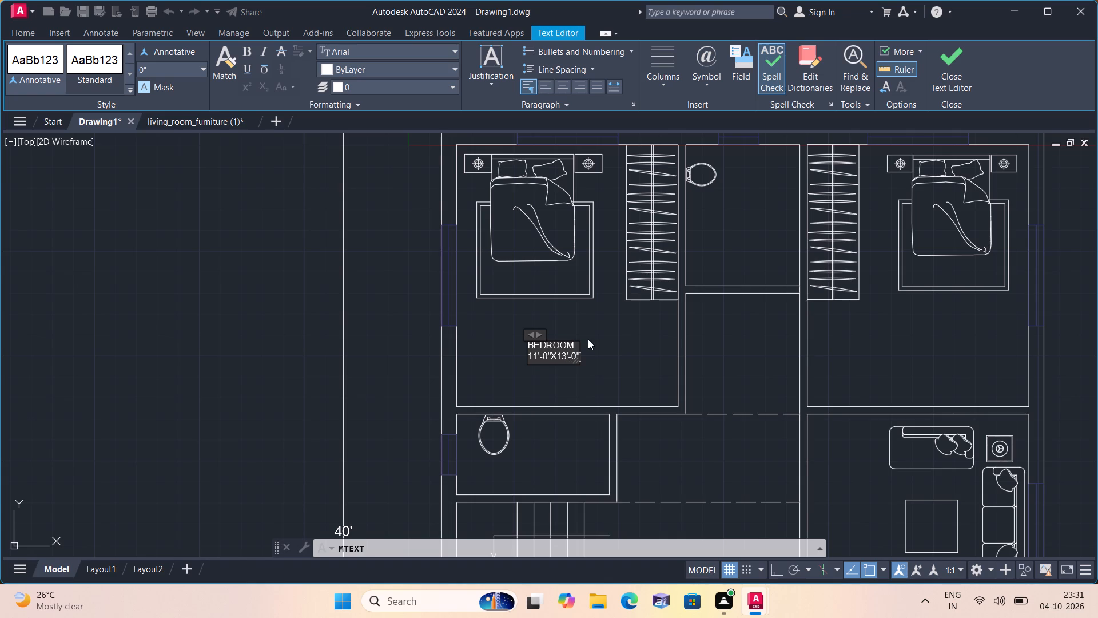
{"action": "left_click", "coordinate": [595, 338]}
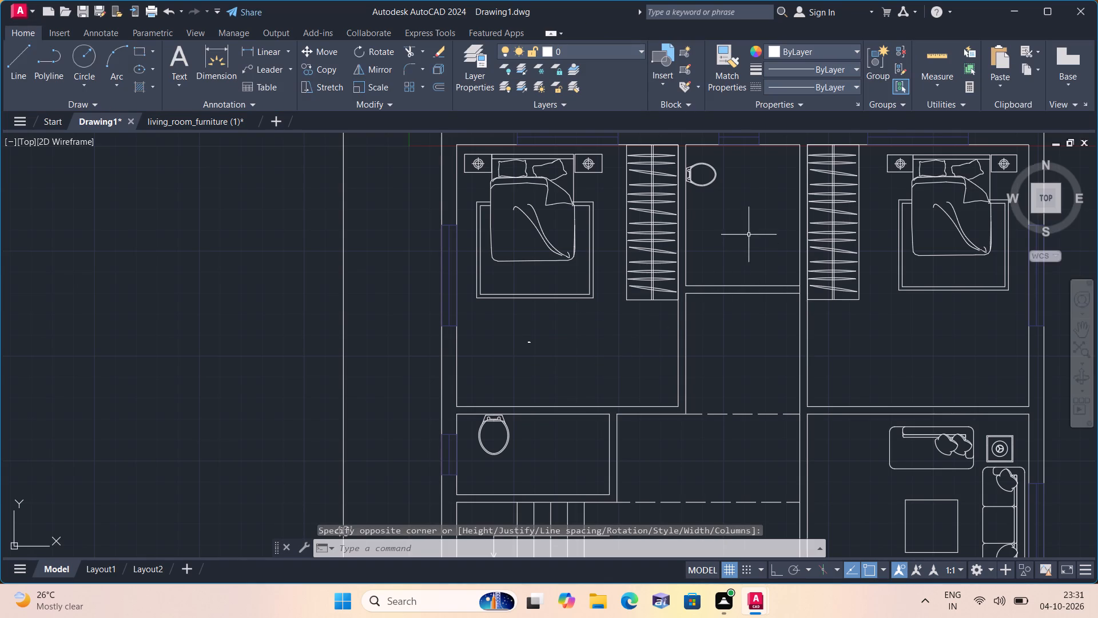
Add a multiline text label reading BATH with 5'-8"X7'-0" on a second line, in the bath between the bedrooms.
{"action": "key", "text": "space"}
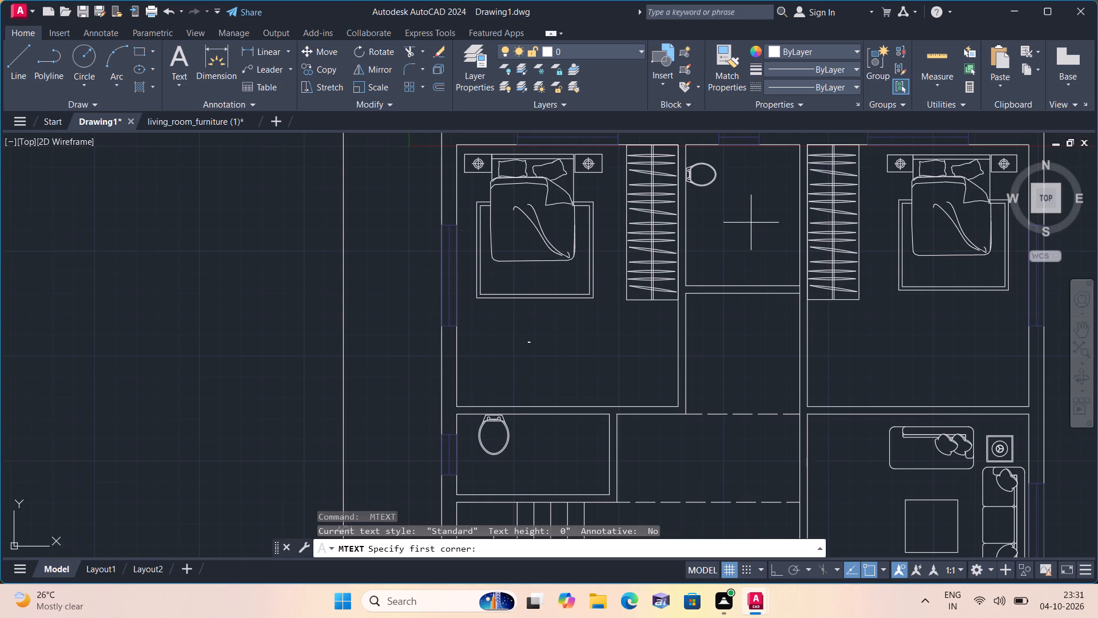
{"action": "triple_click", "coordinate": [727, 239]}
{"action": "type", "text": "BATH"}
{"action": "key", "text": "Return"}
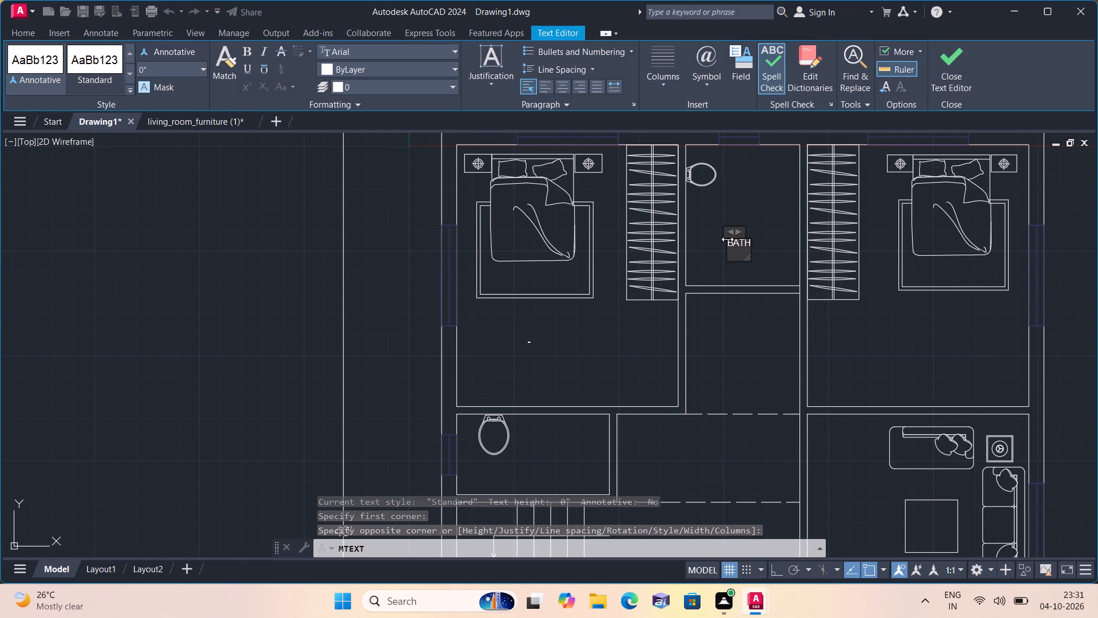
{"action": "type", "text": "5'-8\""}
{"action": "key", "text": "x"}
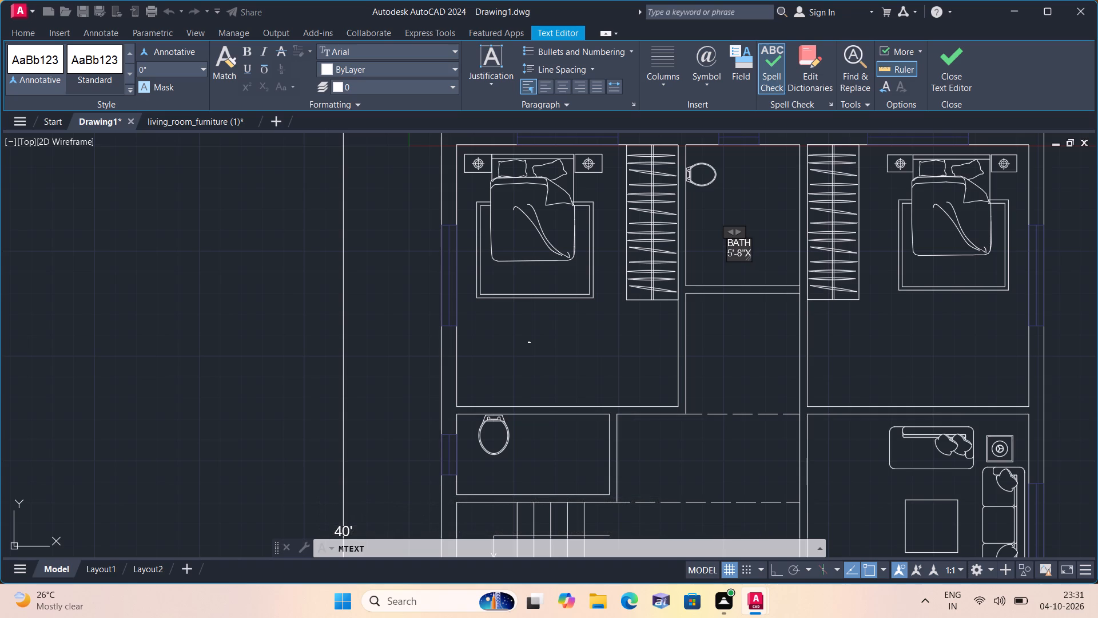
{"action": "type", "text": "7'-0\""}
{"action": "left_click", "coordinate": [758, 207]}
{"action": "scroll", "coordinate": [758, 207], "scroll_direction": "down", "scroll_amount": 1}
{"action": "middle_click_drag", "start_coordinate": [751, 207], "coordinate": [714, 185]}
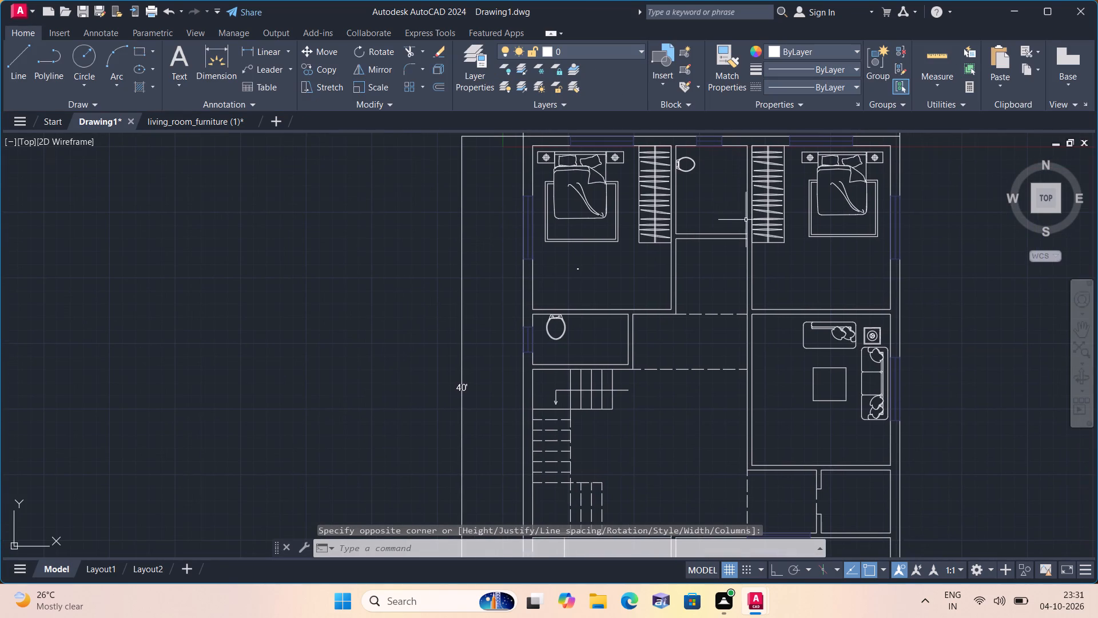
Add a multiline text label reading BEDROOM with 11'-0"X13'-0" on a second line, below the bed in the northeast bedroom.
{"action": "key", "text": "space"}
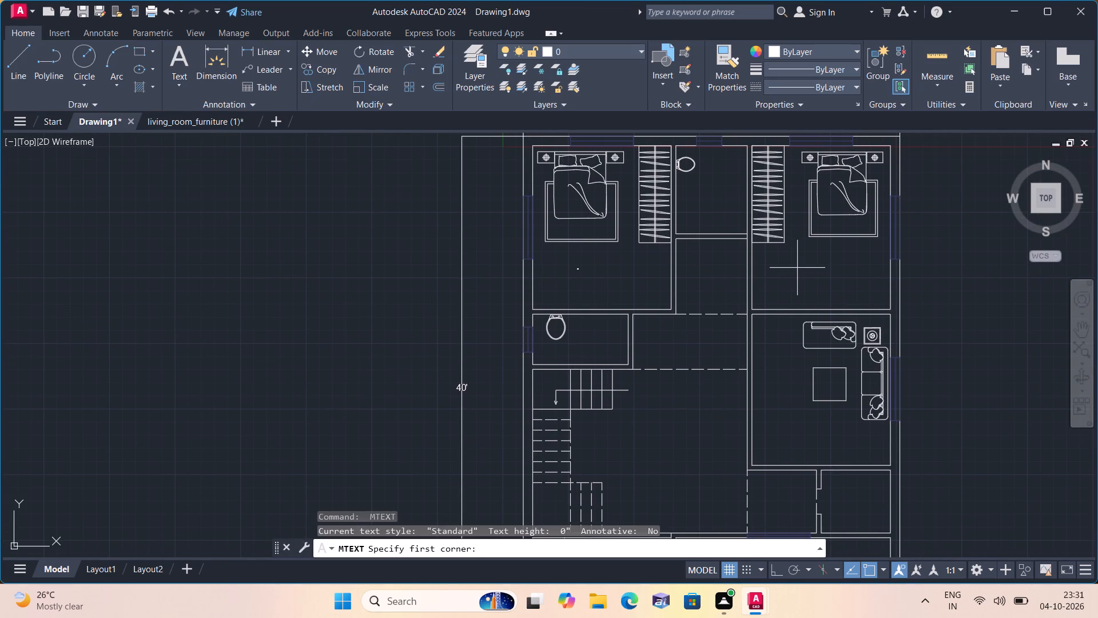
{"action": "triple_click", "coordinate": [797, 268]}
{"action": "left_click", "coordinate": [797, 268]}
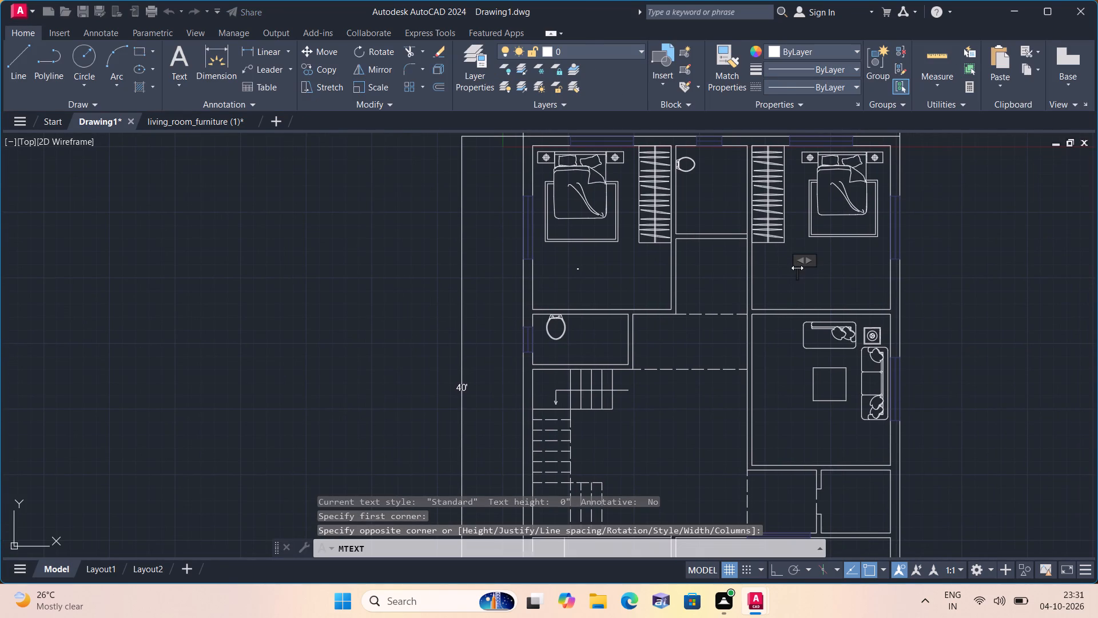
{"action": "type", "text": "BEDROOM"}
{"action": "key", "text": "Return"}
{"action": "type", "text": "11'-"}
{"action": "type", "text": "0\""}
{"action": "key", "text": "x"}
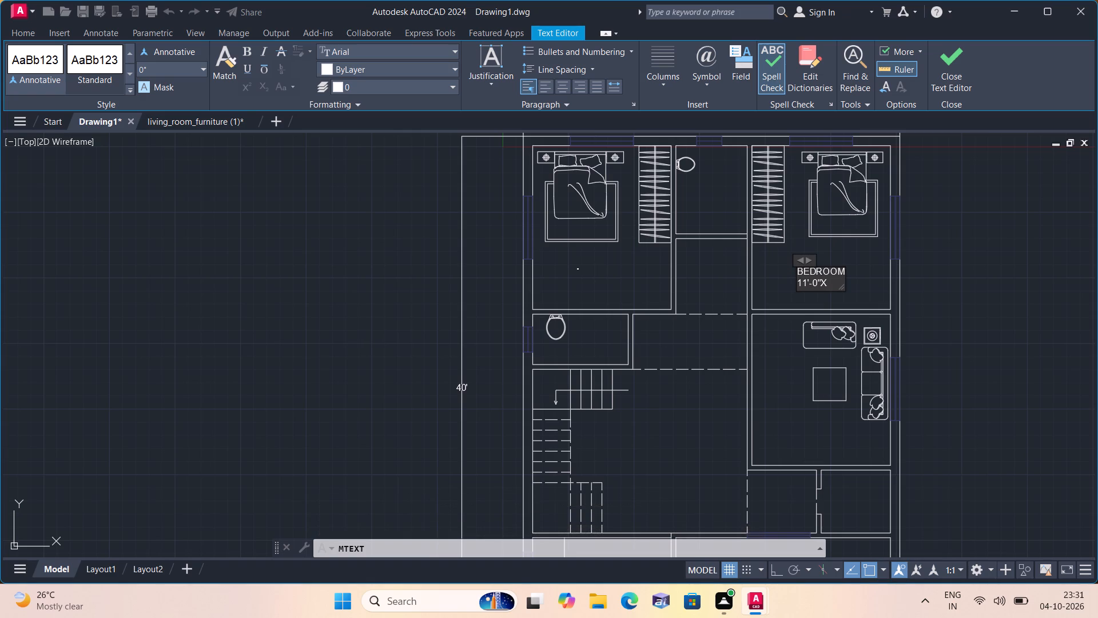
{"action": "type", "text": "13'-"}
{"action": "type", "text": "0\""}
{"action": "left_click", "coordinate": [782, 267]}
Add a multiline text label reading BATH with 7'-7"X4'-0" on a second line, beside the toilet in the small west bathroom.
{"action": "scroll", "coordinate": [779, 264], "scroll_direction": "down", "scroll_amount": 1}
{"action": "middle_click_drag", "start_coordinate": [774, 261], "coordinate": [788, 203]}
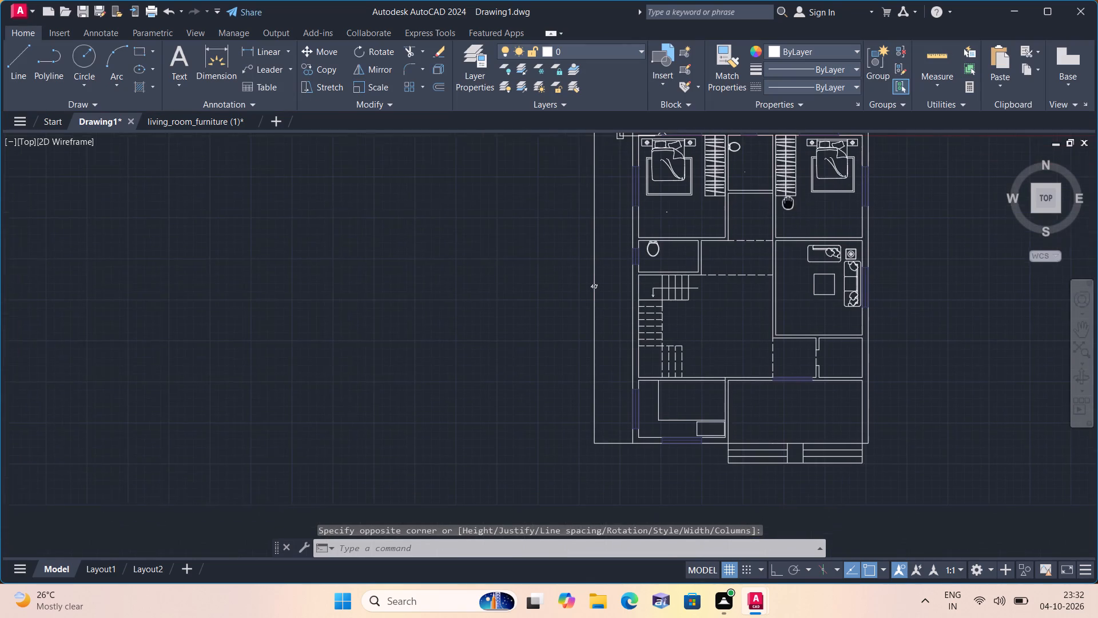
{"action": "scroll", "coordinate": [661, 253], "scroll_direction": "up", "scroll_amount": 1}
{"action": "key", "text": "space"}
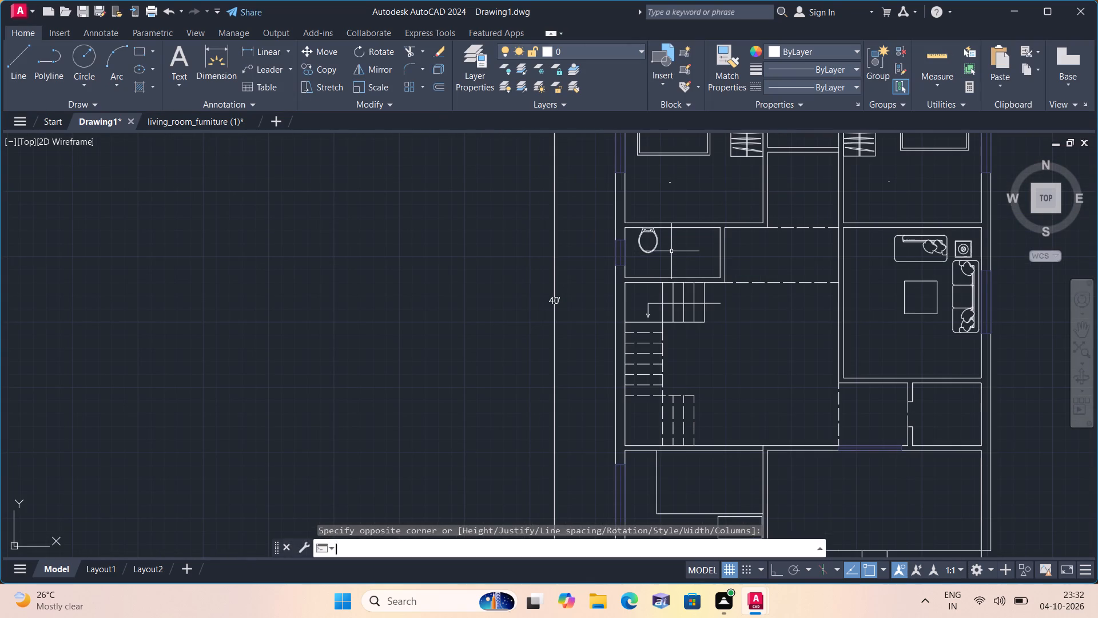
{"action": "triple_click", "coordinate": [671, 251]}
{"action": "left_click", "coordinate": [671, 251]}
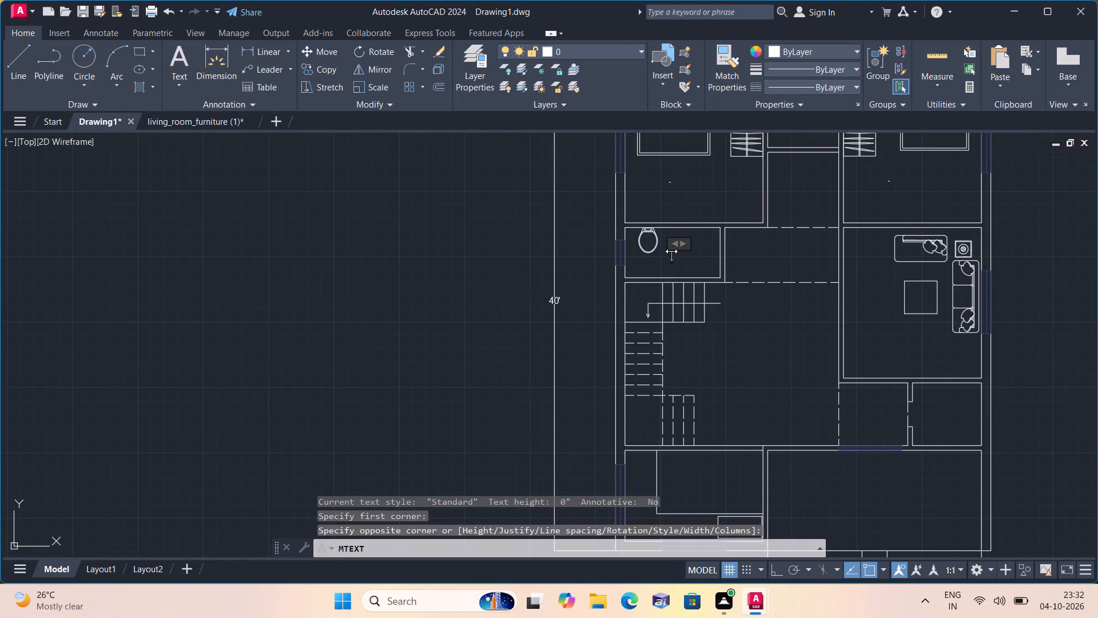
{"action": "type", "text": "BATH"}
{"action": "key", "text": "Return"}
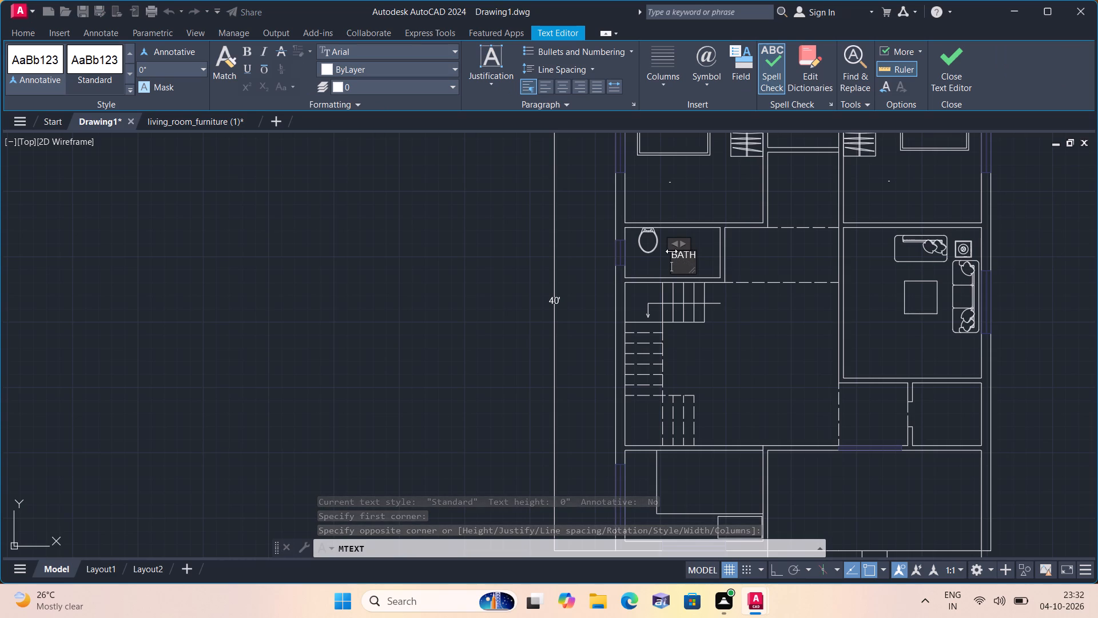
{"action": "type", "text": "7'-7\"X"}
{"action": "type", "text": "4'-0\""}
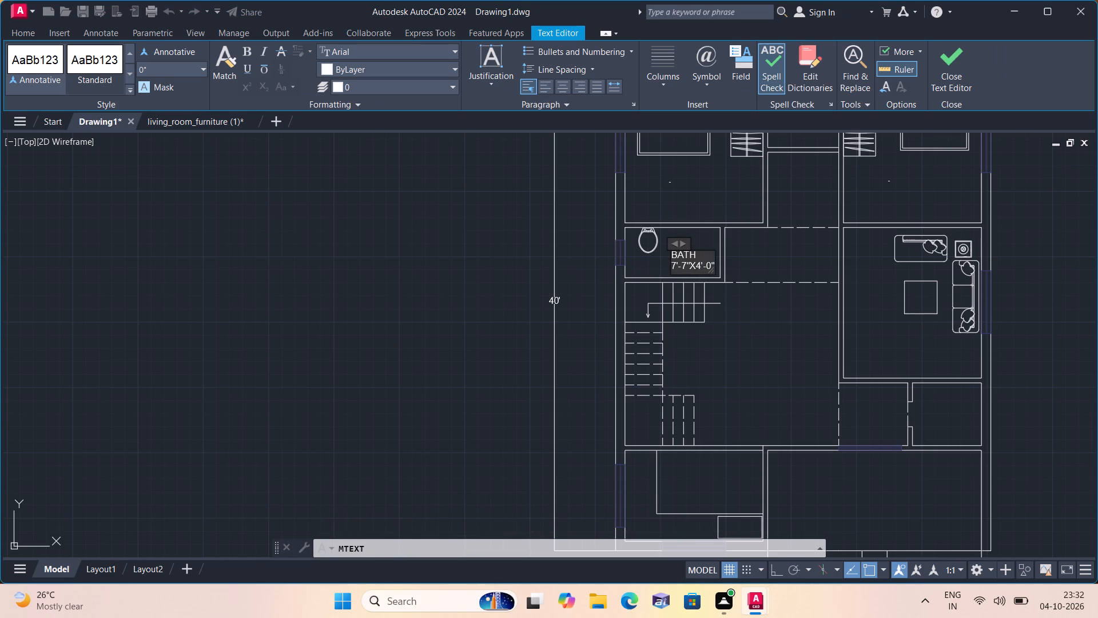
{"action": "left_click", "coordinate": [699, 236]}
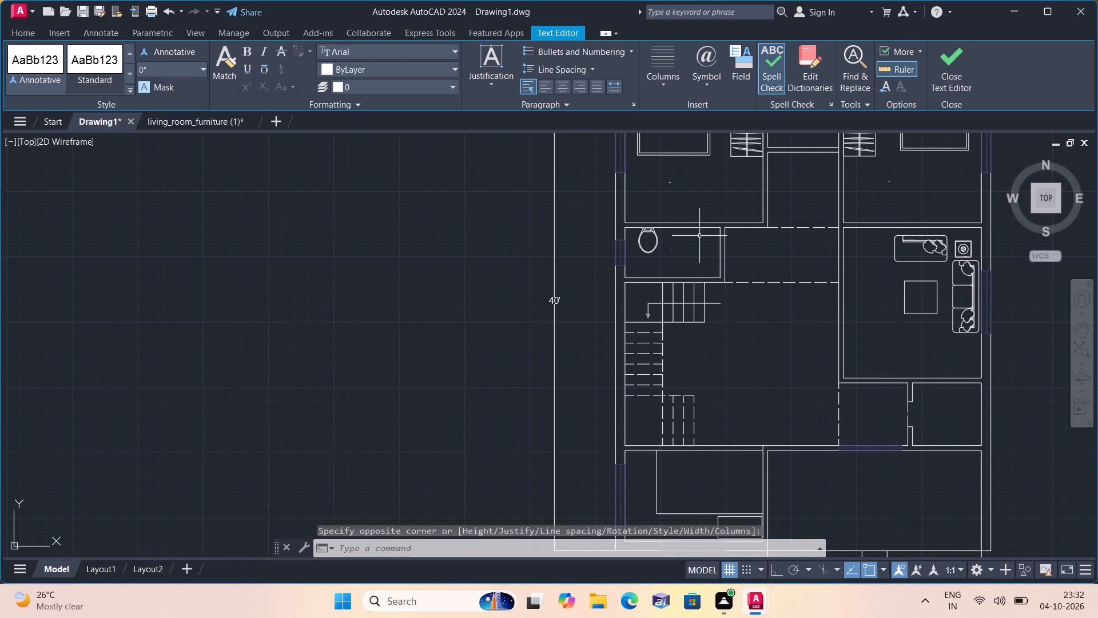
Add a multiline text label reading STAIR/DINING with 17'-1"X13'-0" on a second line, in the open area east of the stairs.
{"action": "middle_click_drag", "start_coordinate": [730, 310], "coordinate": [707, 235]}
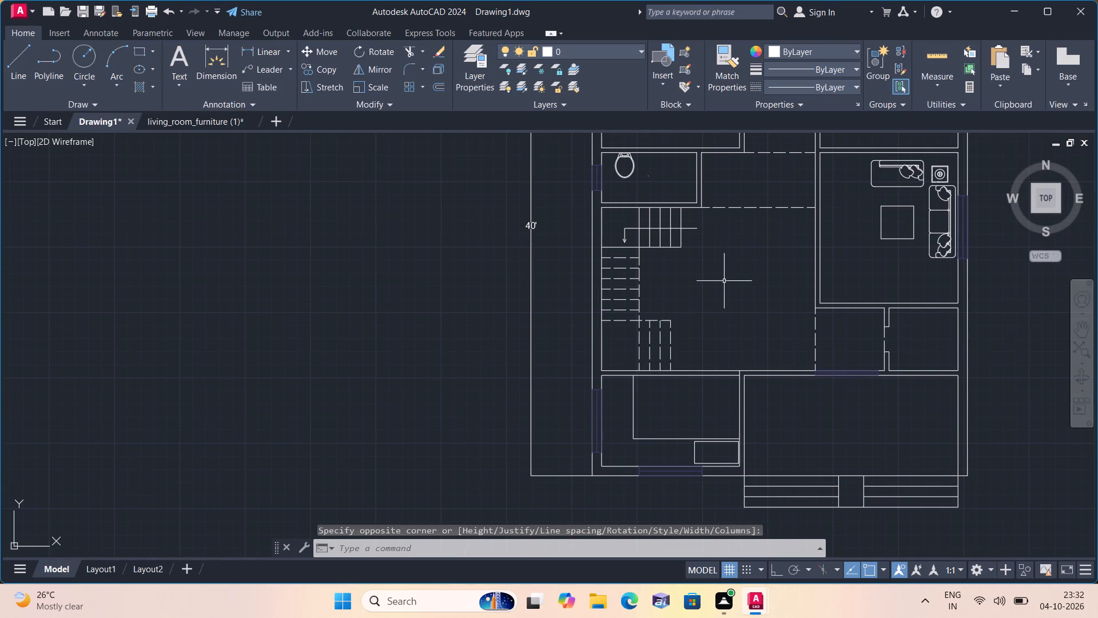
{"action": "key", "text": "space"}
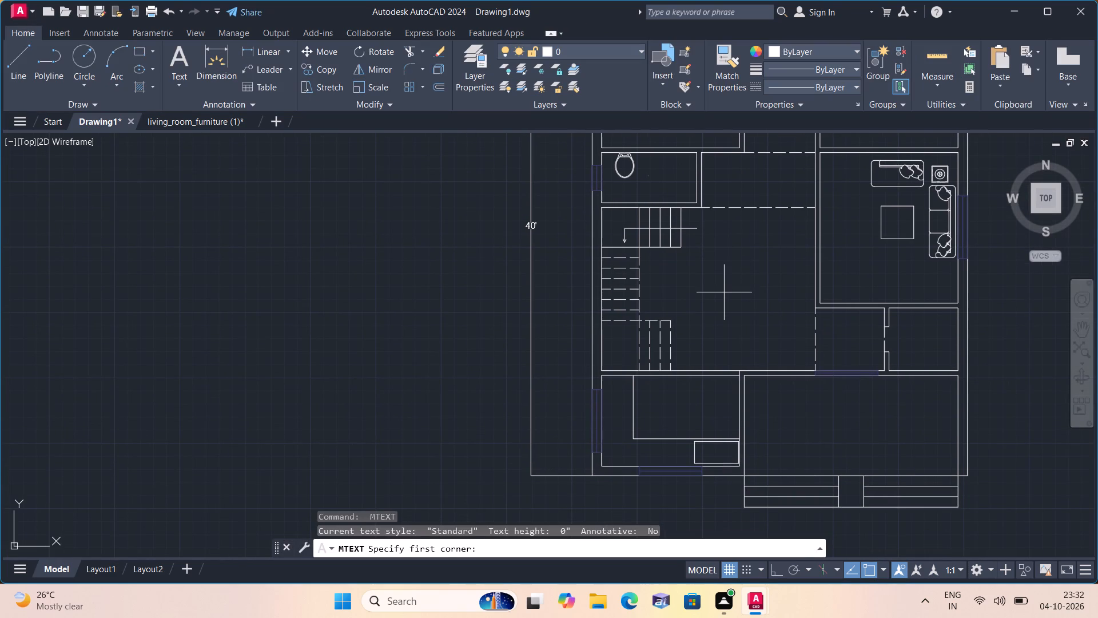
{"action": "triple_click", "coordinate": [724, 291]}
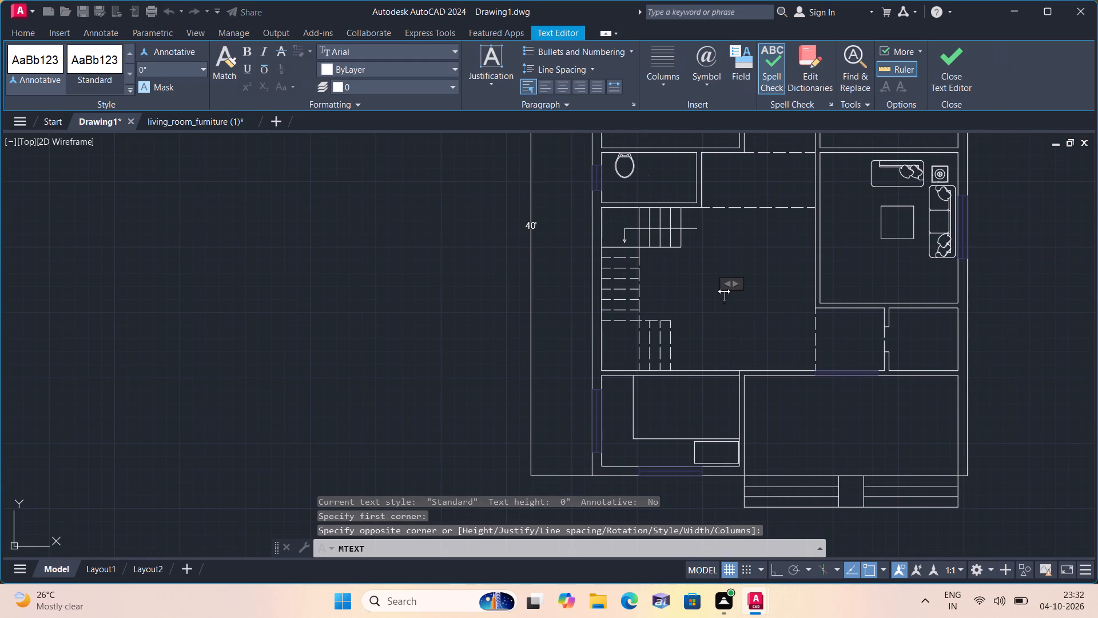
{"action": "type", "text": "STAIR"}
{"action": "key", "text": "slash"}
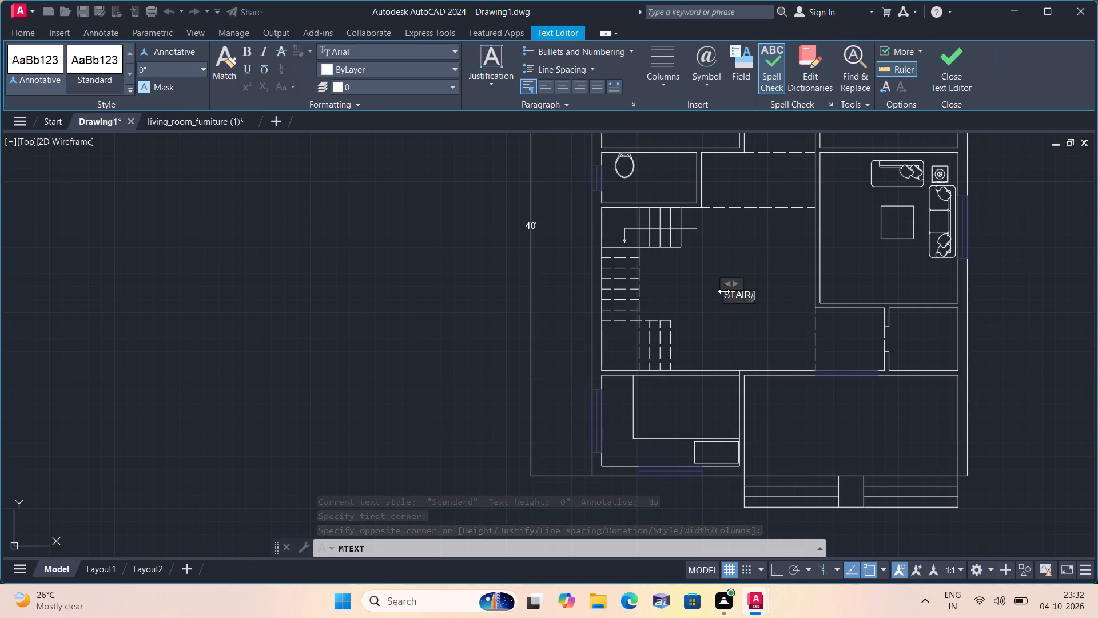
{"action": "type", "text": "DININ"}
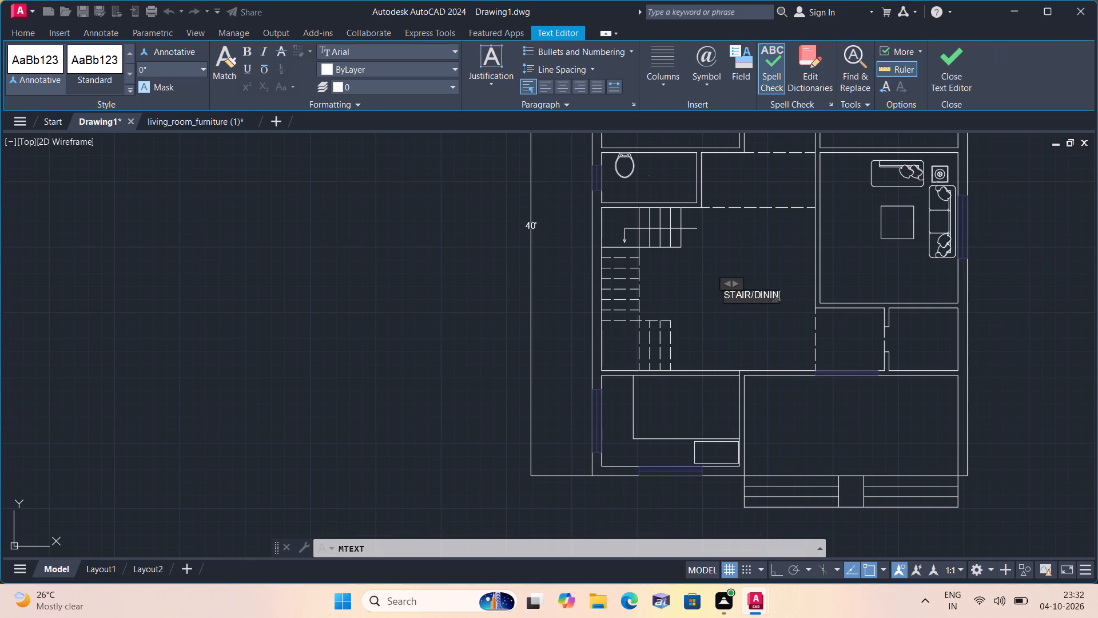
{"action": "key", "text": "g"}
{"action": "key", "text": "Return"}
{"action": "type", "text": "17"}
{"action": "type", "text": "'-"}
{"action": "type", "text": "1\""}
{"action": "key", "text": "x"}
{"action": "type", "text": "13'-0\""}
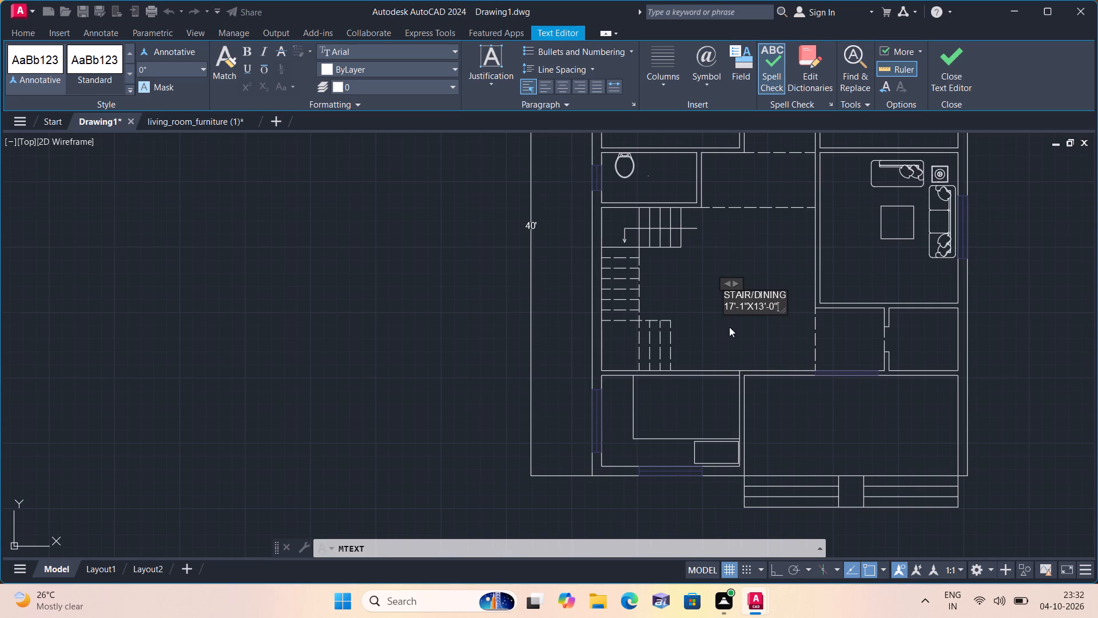
{"action": "left_click", "coordinate": [730, 327]}
Add a multiline text label reading KITCHEN with 11'-0"X7'-3" on a second line, inside the counter outline of the southwest room.
{"action": "middle_click_drag", "start_coordinate": [727, 324], "coordinate": [683, 226]}
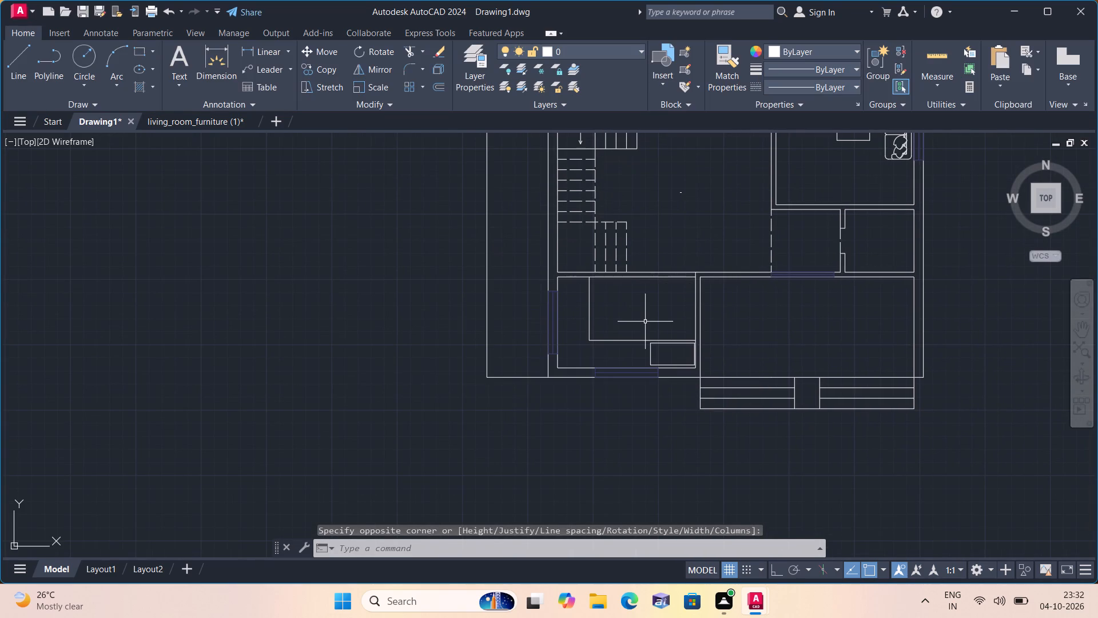
{"action": "key", "text": "space"}
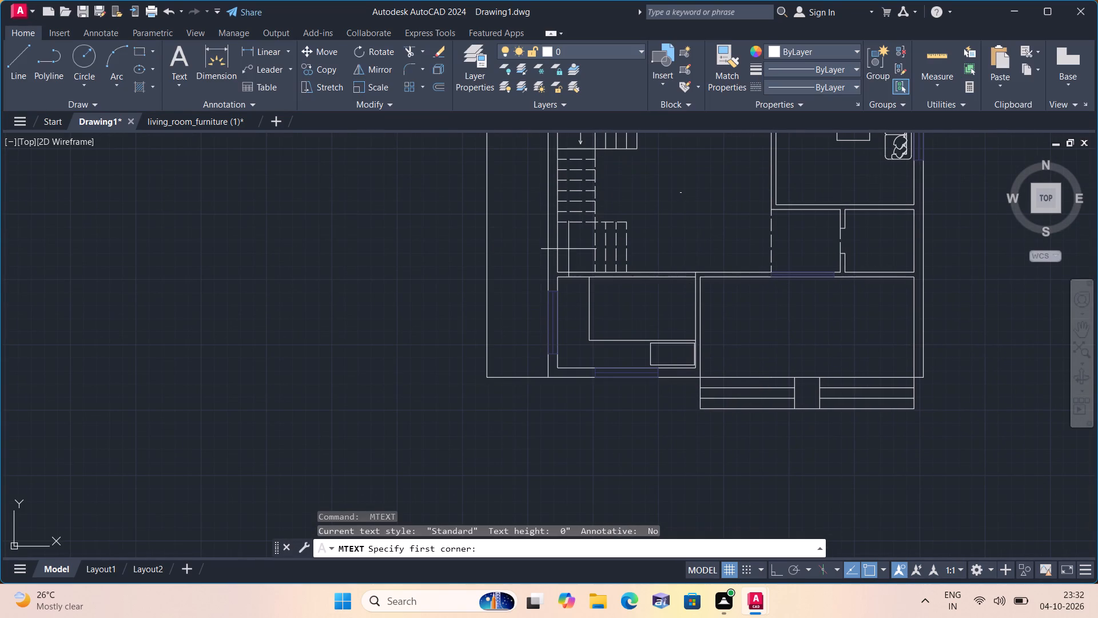
{"action": "triple_click", "coordinate": [618, 308]}
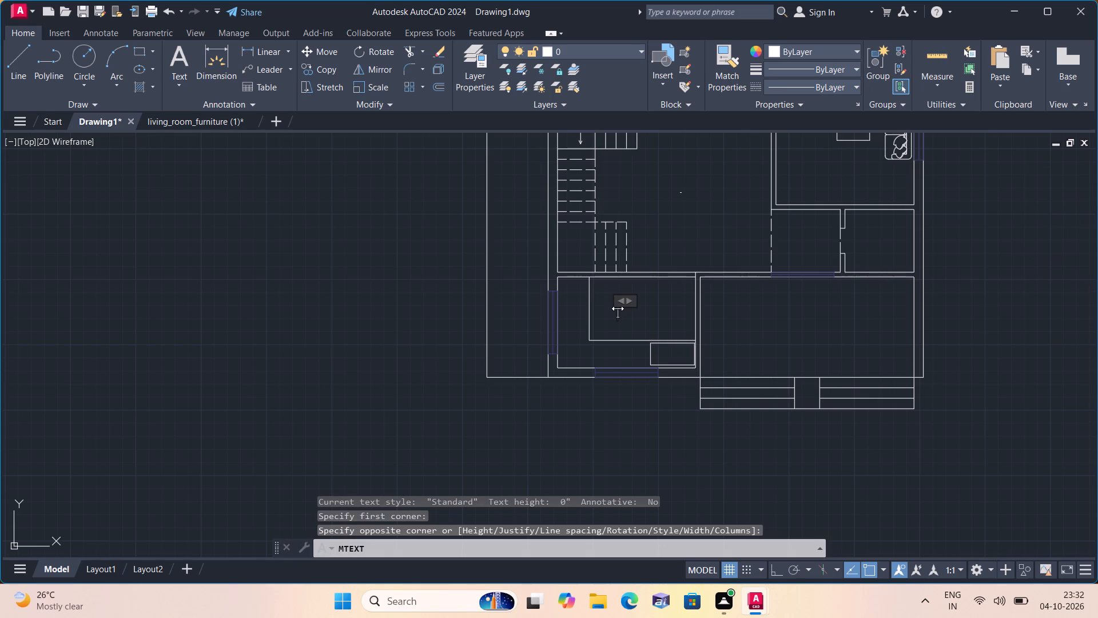
{"action": "type", "text": "KITCHE"}
{"action": "key", "text": "n"}
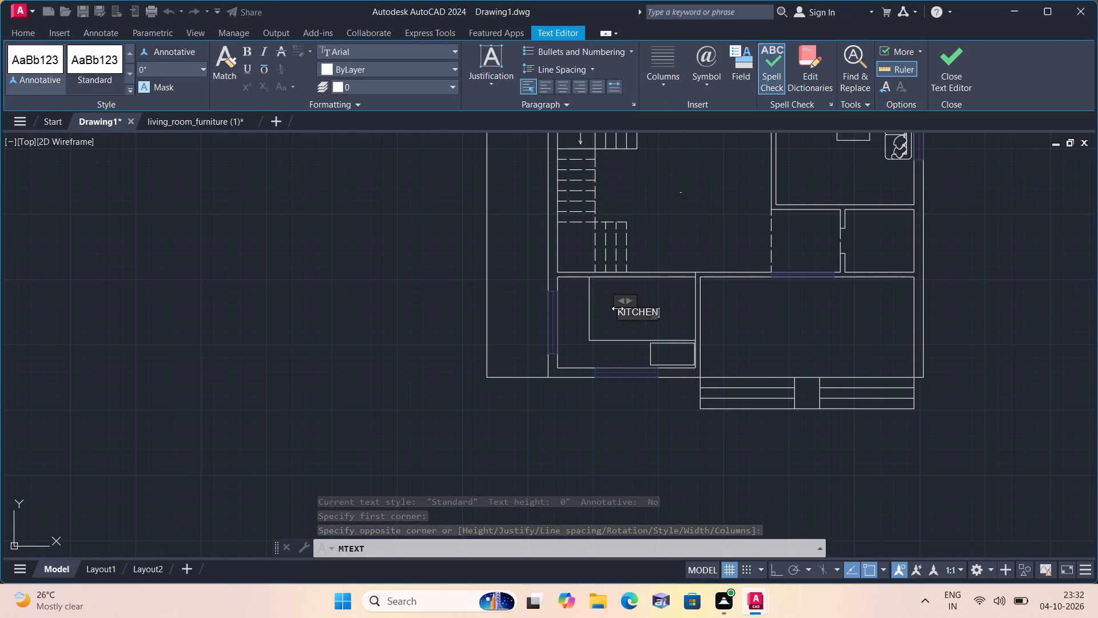
{"action": "key", "text": "Return"}
{"action": "type", "text": "11'-0\""}
{"action": "key", "text": "x"}
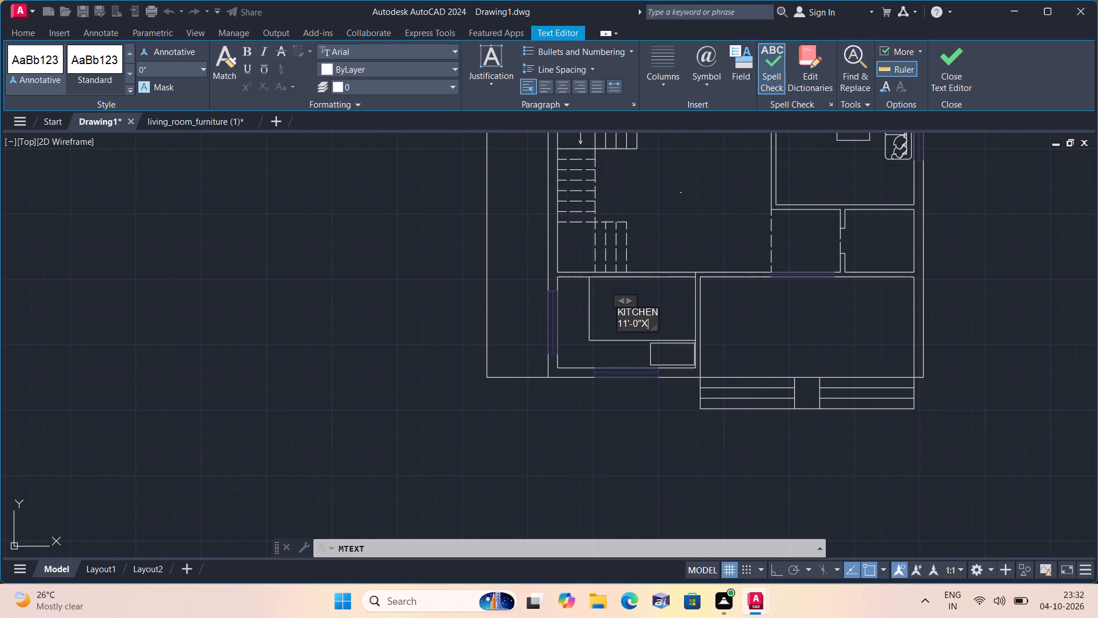
{"action": "type", "text": "7'-3\""}
{"action": "left_click", "coordinate": [650, 291]}
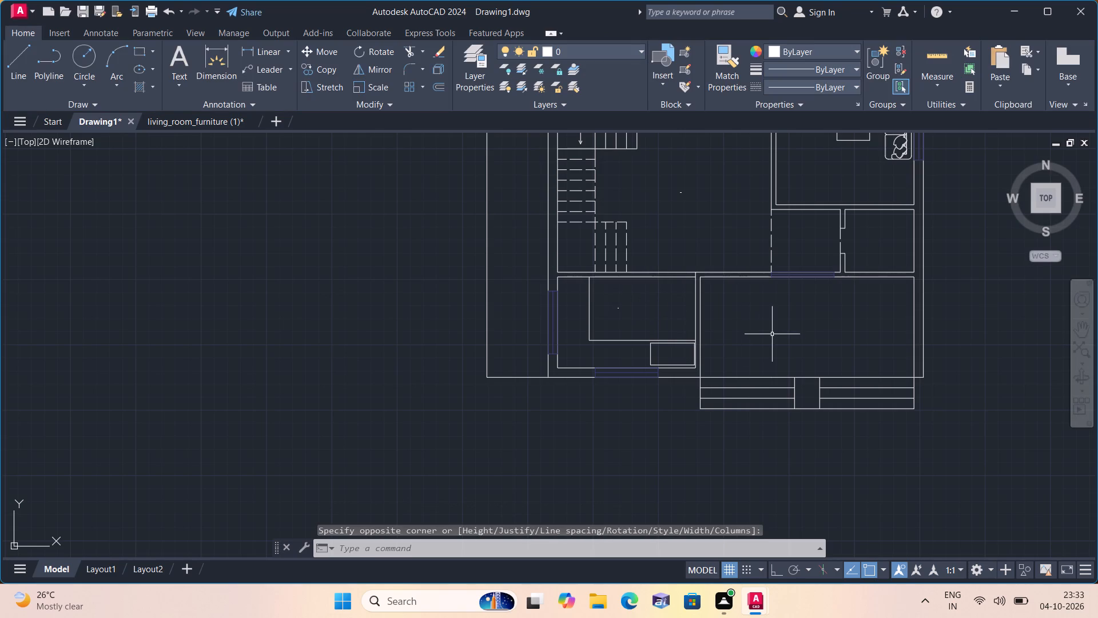
Add a multiline text label reading SITOUT with 17'-1"X8'-0" on a second line, in the southeast room above the entrance steps.
{"action": "key", "text": "space"}
{"action": "triple_click", "coordinate": [777, 336]}
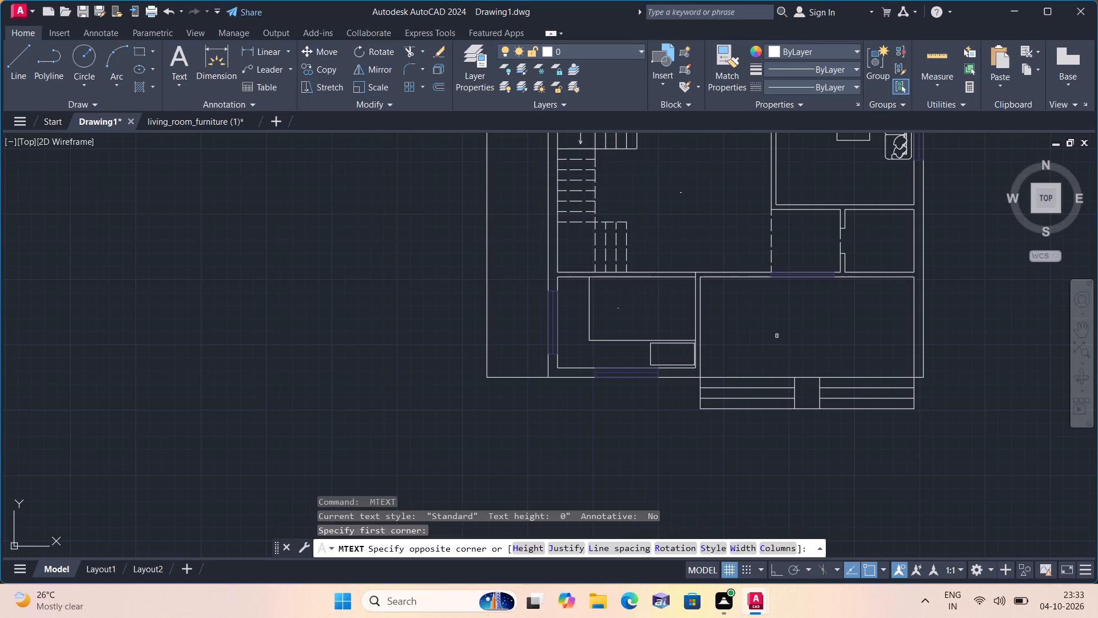
{"action": "left_click", "coordinate": [777, 336]}
{"action": "type", "text": "SIT"}
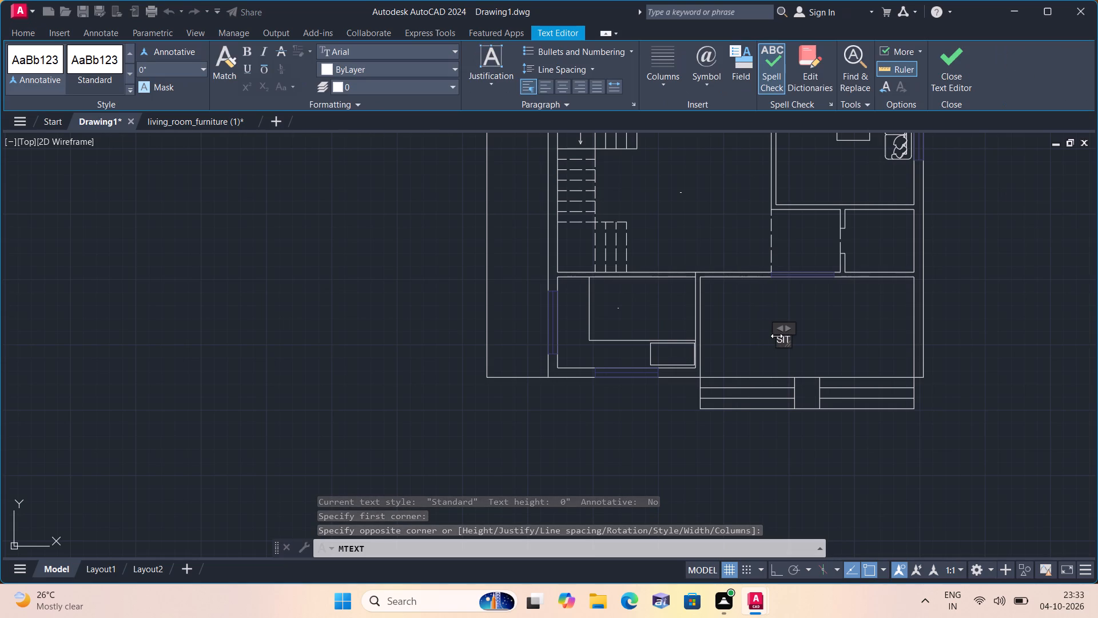
{"action": "type", "text": "OUT"}
{"action": "key", "text": "Return"}
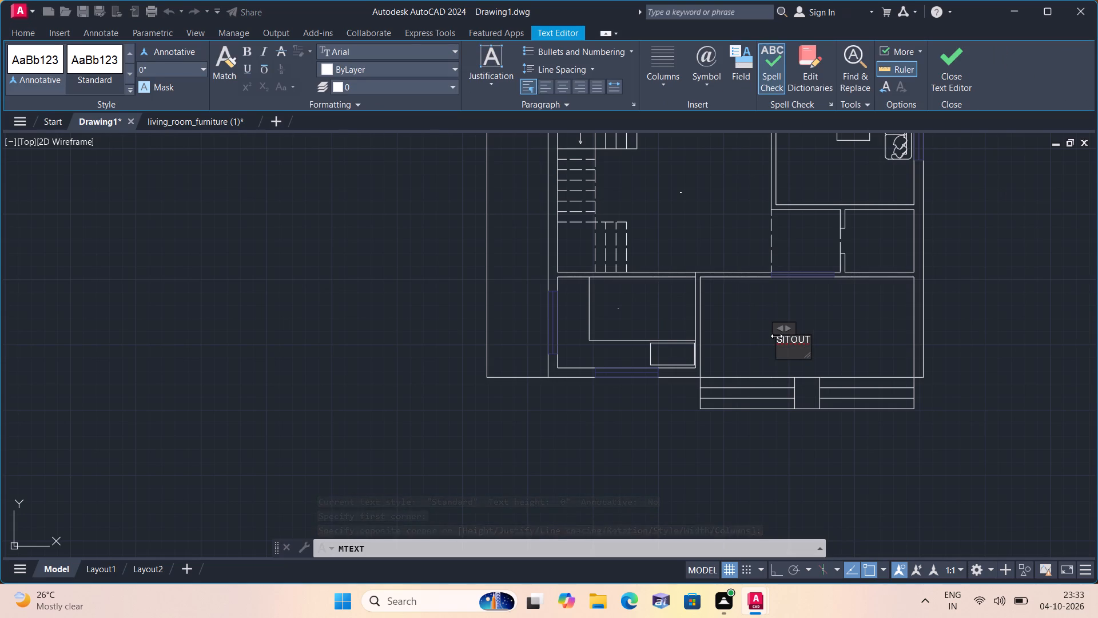
{"action": "type", "text": "17'-1\"X"}
{"action": "type", "text": "8'-"}
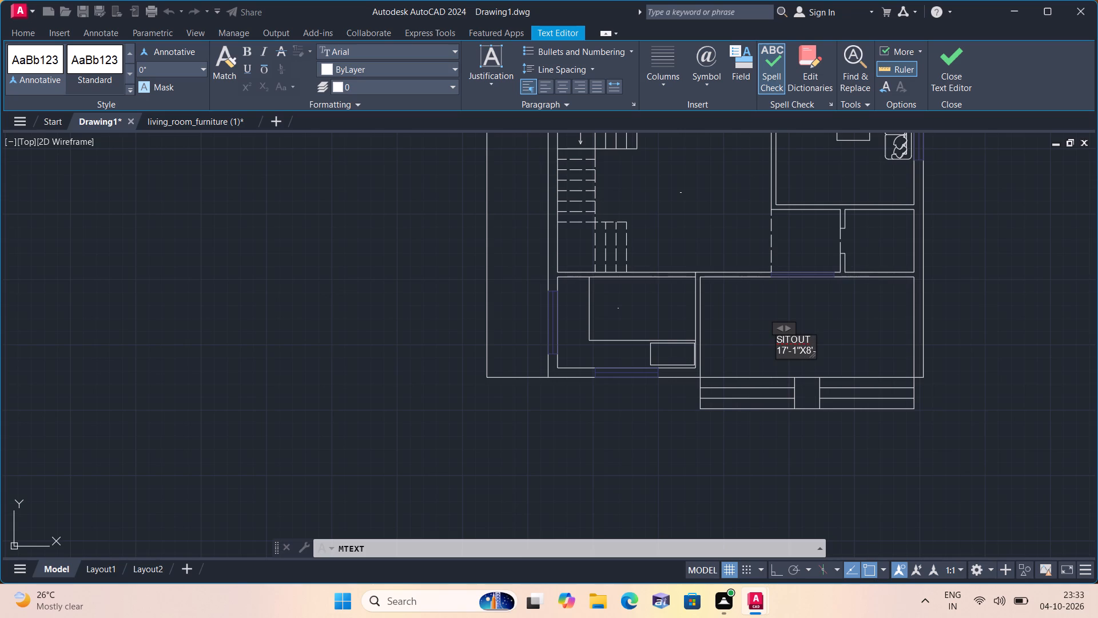
{"action": "type", "text": "0\""}
{"action": "left_click", "coordinate": [838, 311]}
Add a multiline text label reading PUJA with 5'-6"X5'-0" on a second line, in the small east room above the sitout.
{"action": "middle_click_drag", "start_coordinate": [827, 331], "coordinate": [826, 344]}
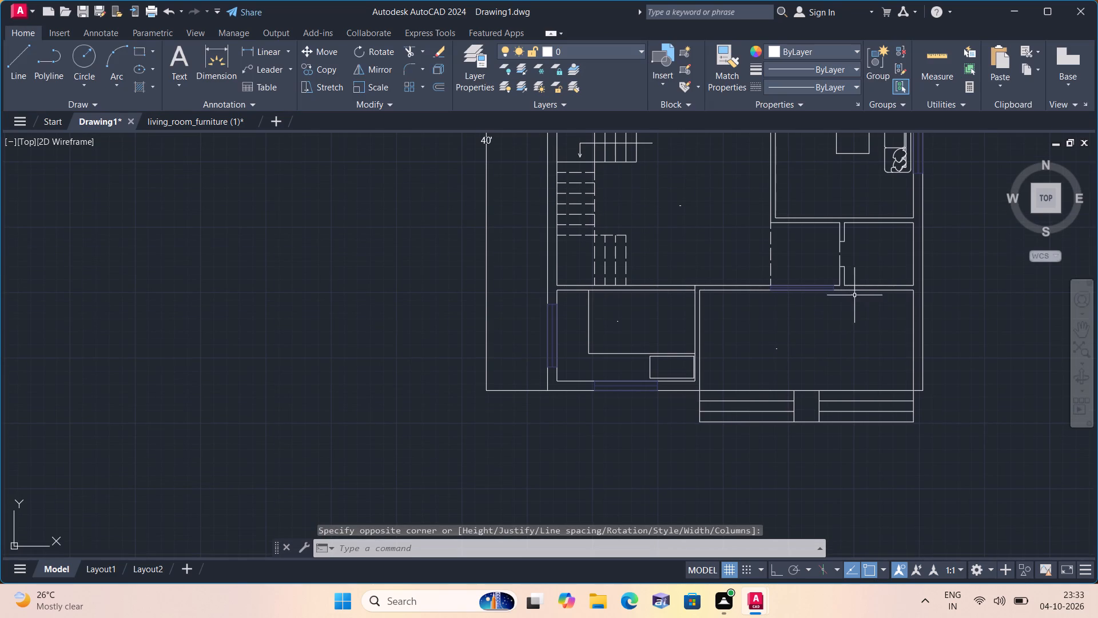
{"action": "key", "text": "space"}
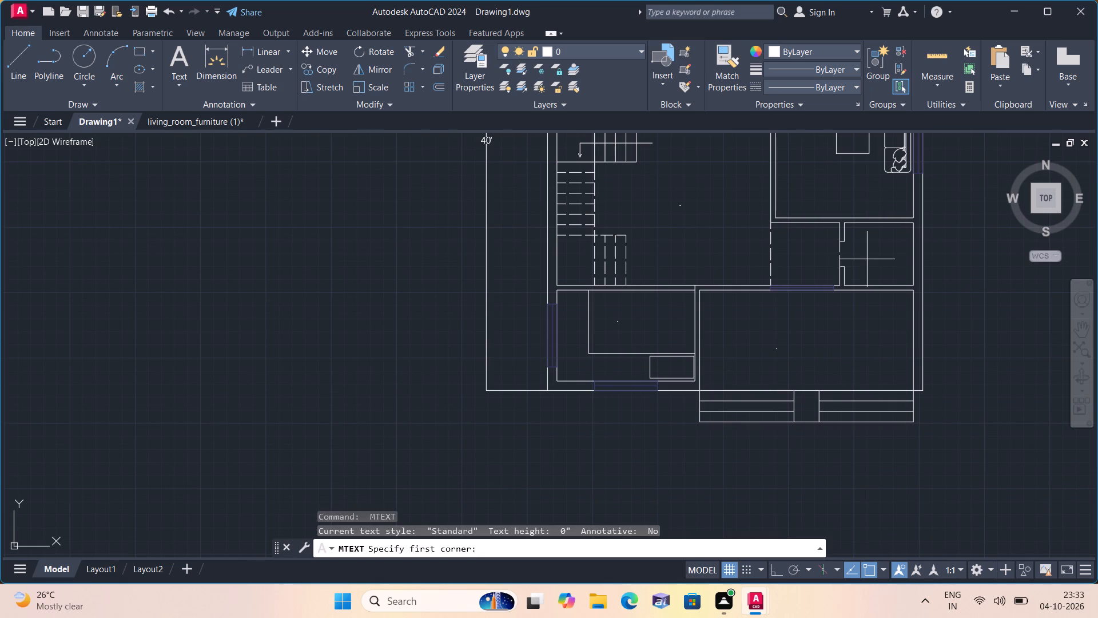
{"action": "triple_click", "coordinate": [867, 259]}
{"action": "left_click", "coordinate": [867, 259]}
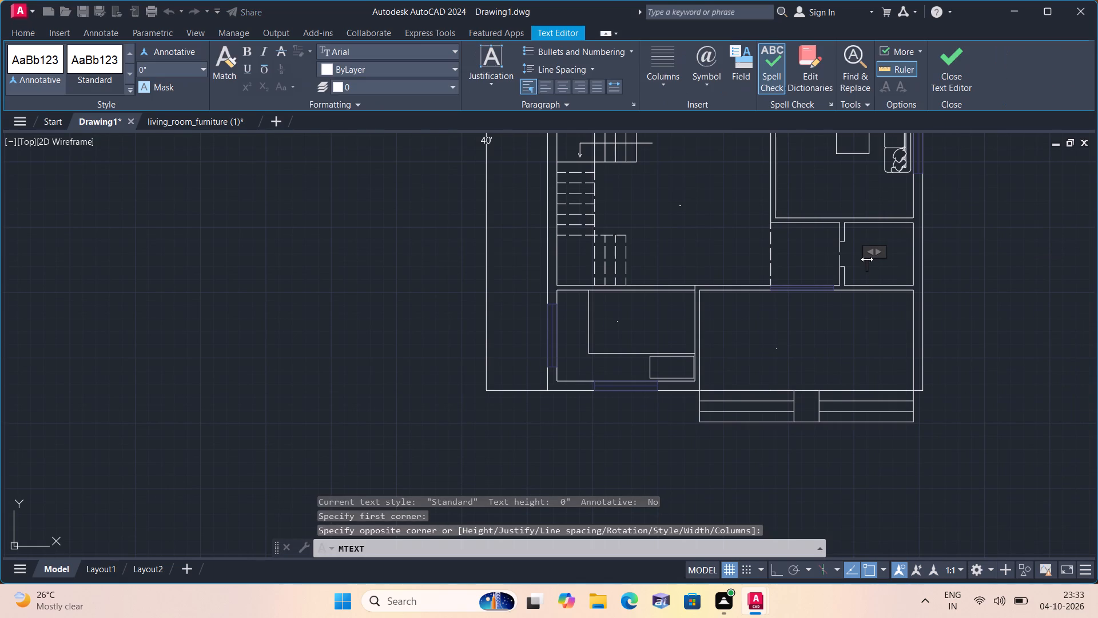
{"action": "type", "text": "PUJA"}
{"action": "key", "text": "Return"}
{"action": "type", "text": "5'-6\"X"}
{"action": "type", "text": "5'-"}
{"action": "type", "text": "0\""}
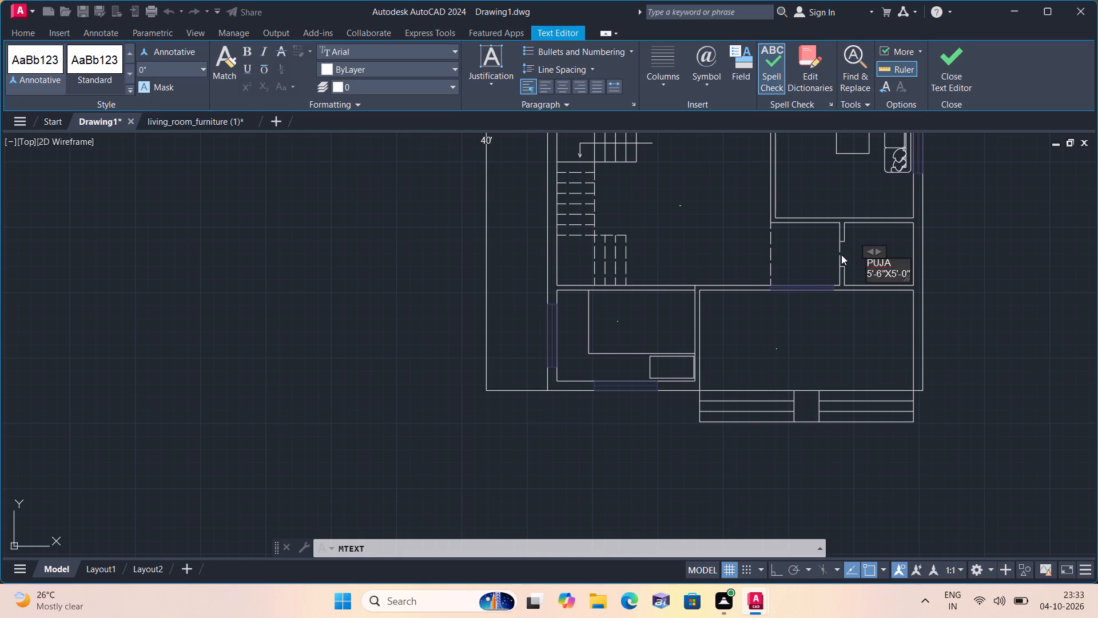
{"action": "left_click", "coordinate": [832, 245]}
Add a multiline text label reading LIVING with 11'-0"X12'-0" on a second line, below the coffee table in the sofa room.
{"action": "middle_click_drag", "start_coordinate": [813, 241], "coordinate": [779, 386]}
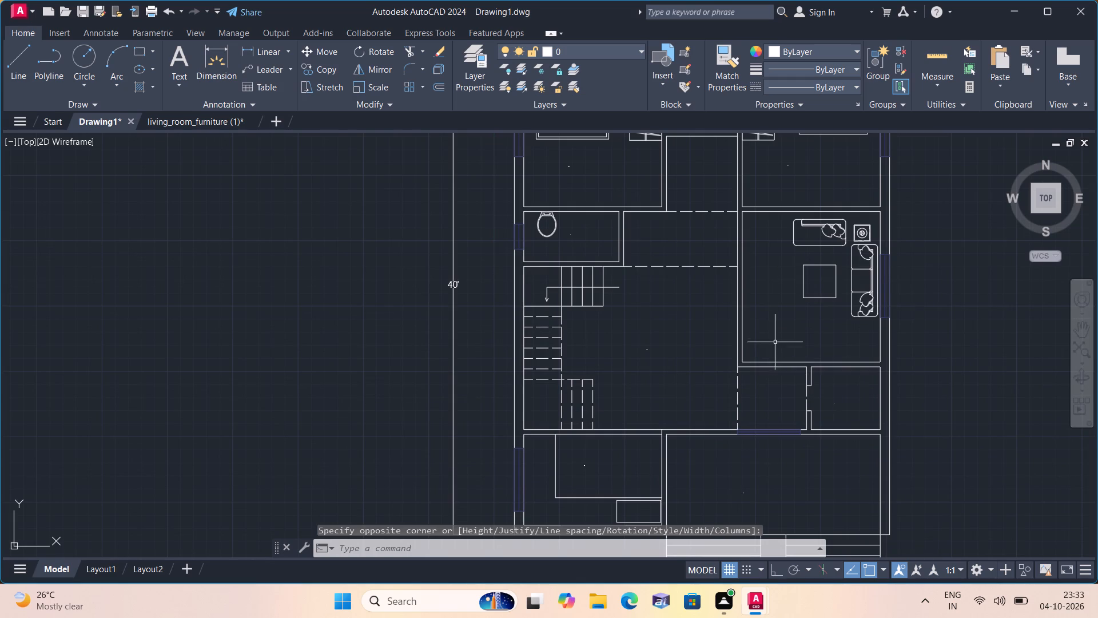
{"action": "key", "text": "space"}
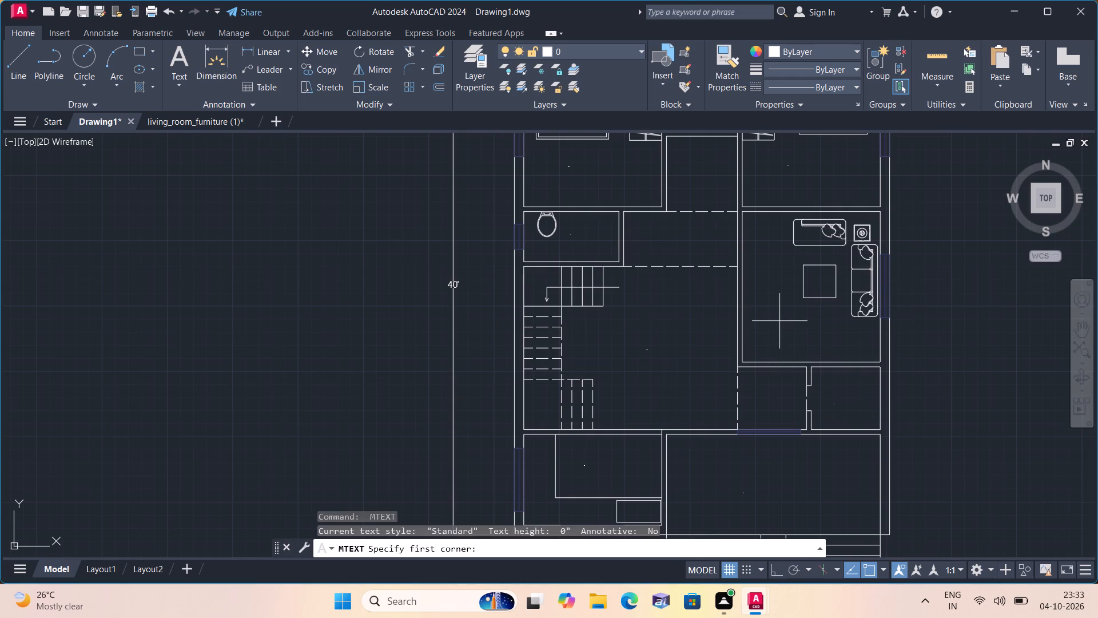
{"action": "triple_click", "coordinate": [779, 321]}
{"action": "left_click", "coordinate": [779, 321]}
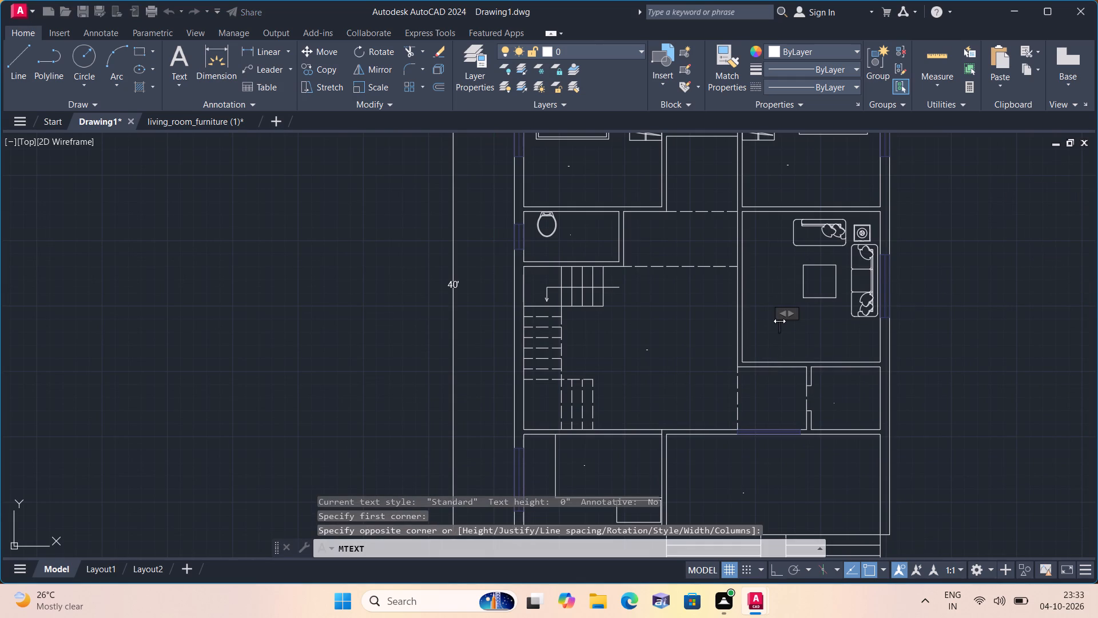
{"action": "type", "text": "LIV"}
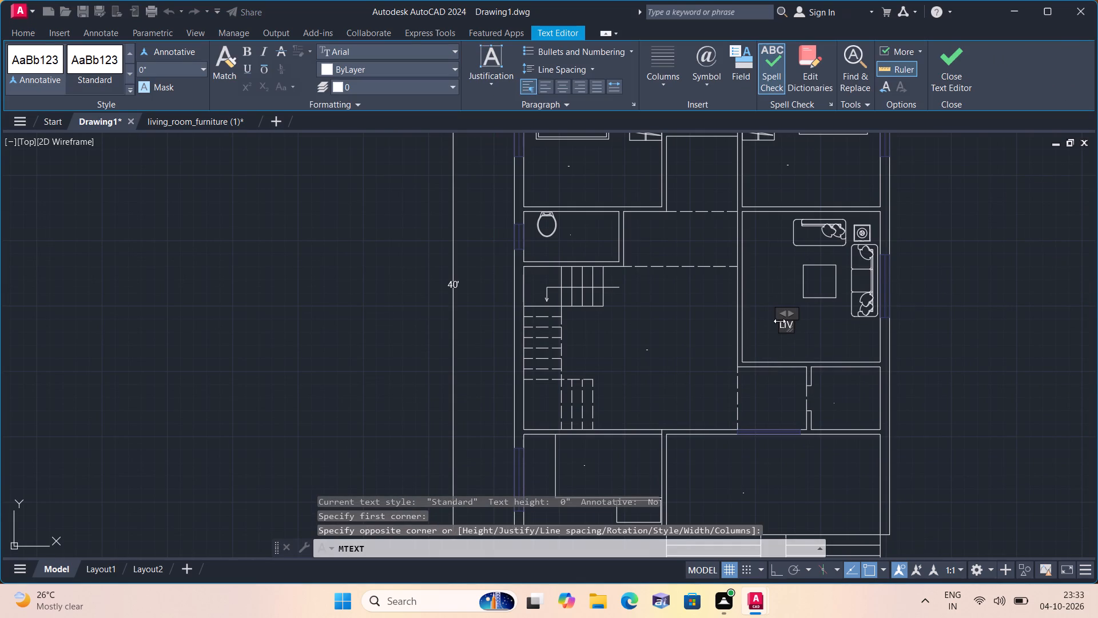
{"action": "key", "text": "i"}
{"action": "type", "text": "NG"}
{"action": "key", "text": "Return"}
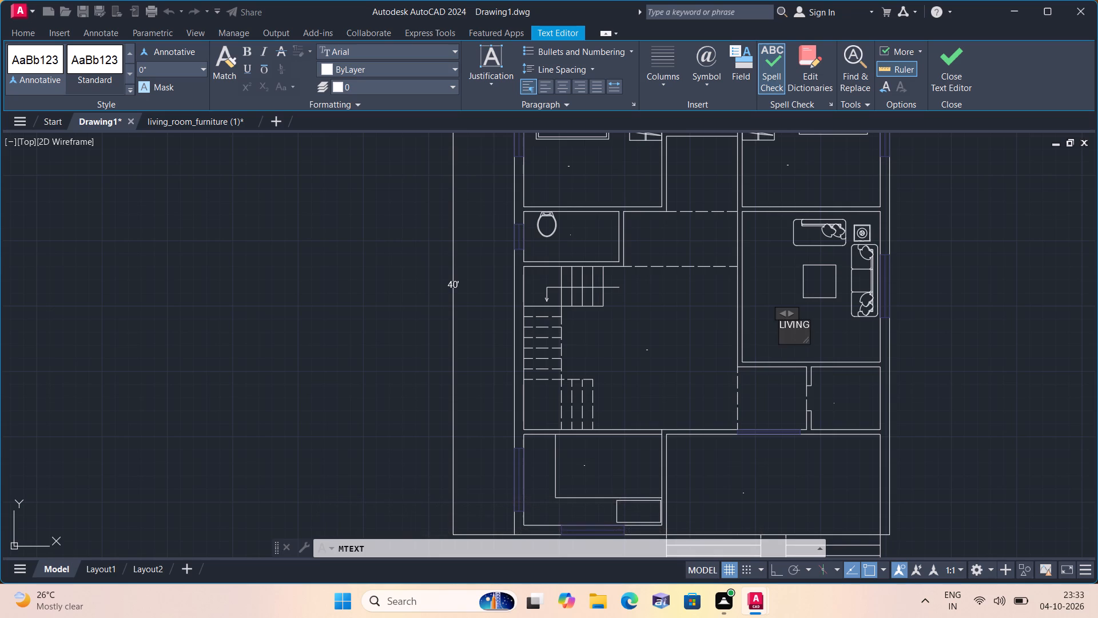
{"action": "type", "text": "11'-0\""}
{"action": "key", "text": "x"}
{"action": "type", "text": "12'-0\""}
{"action": "left_click", "coordinate": [757, 283]}
Add a multiline text tag reading W3 just outside the north window of the northwest bedroom.
{"action": "scroll", "coordinate": [757, 283], "scroll_direction": "down", "scroll_amount": 1}
{"action": "middle_click_drag", "start_coordinate": [683, 275], "coordinate": [677, 276]}
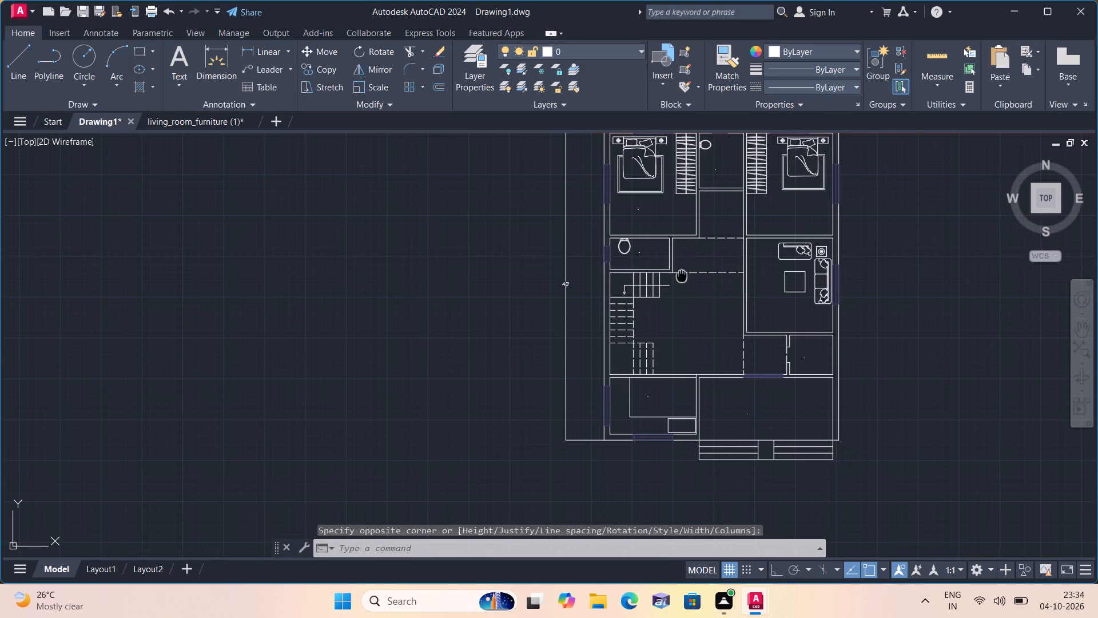
{"action": "middle_click_drag", "start_coordinate": [677, 276], "coordinate": [708, 445]}
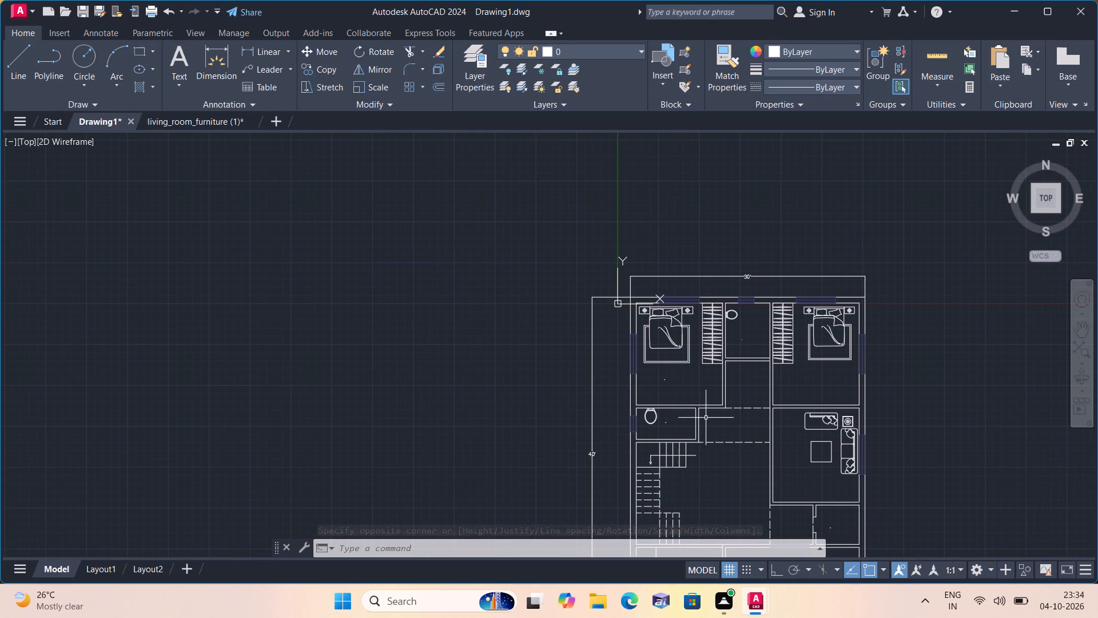
{"action": "scroll", "coordinate": [592, 332], "scroll_direction": "down", "scroll_amount": 1}
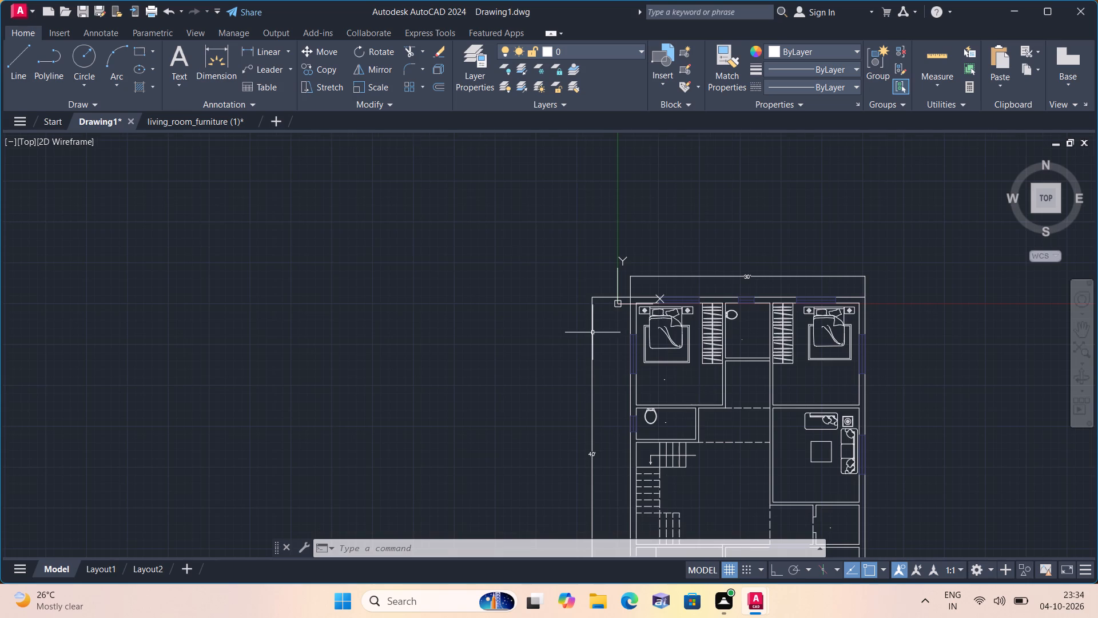
{"action": "scroll", "coordinate": [639, 299], "scroll_direction": "up", "scroll_amount": 3}
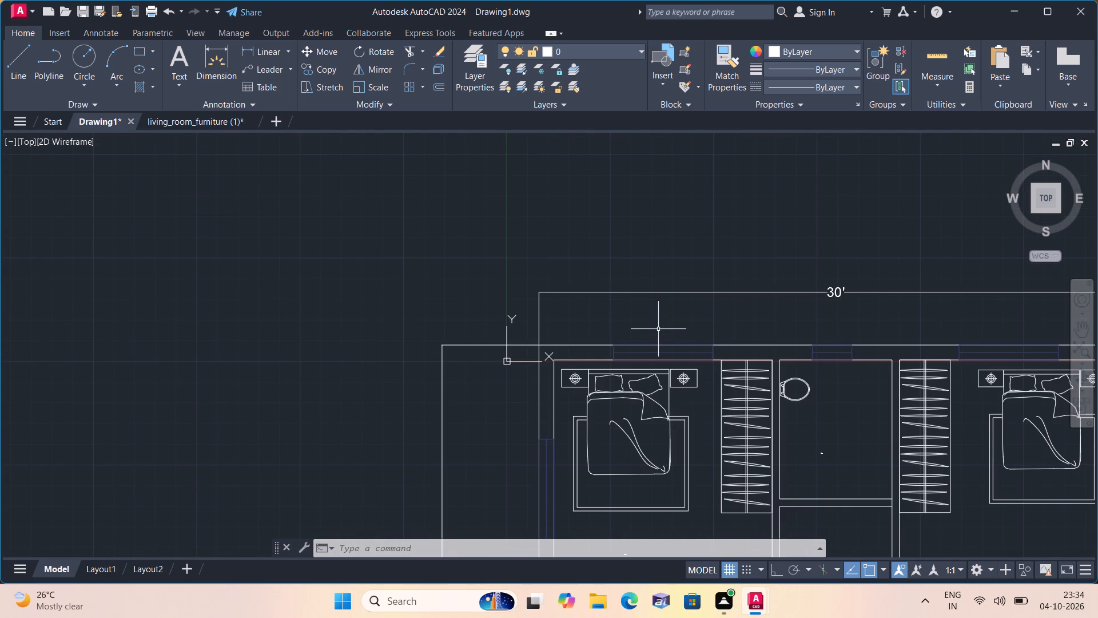
{"action": "key", "text": "space"}
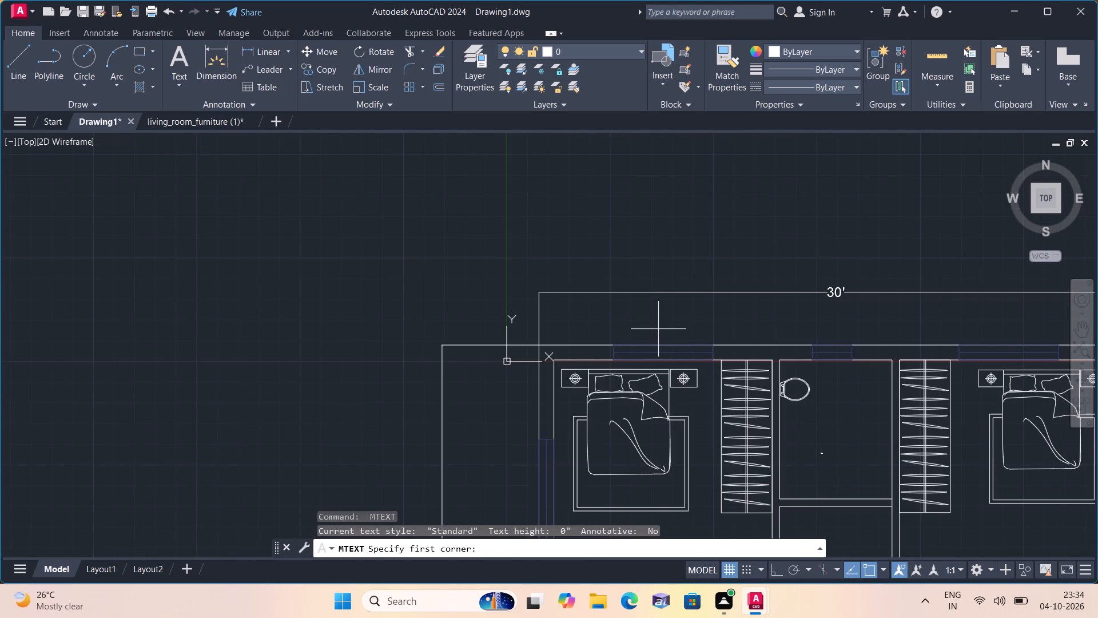
{"action": "triple_click", "coordinate": [658, 329]}
{"action": "left_click", "coordinate": [658, 329]}
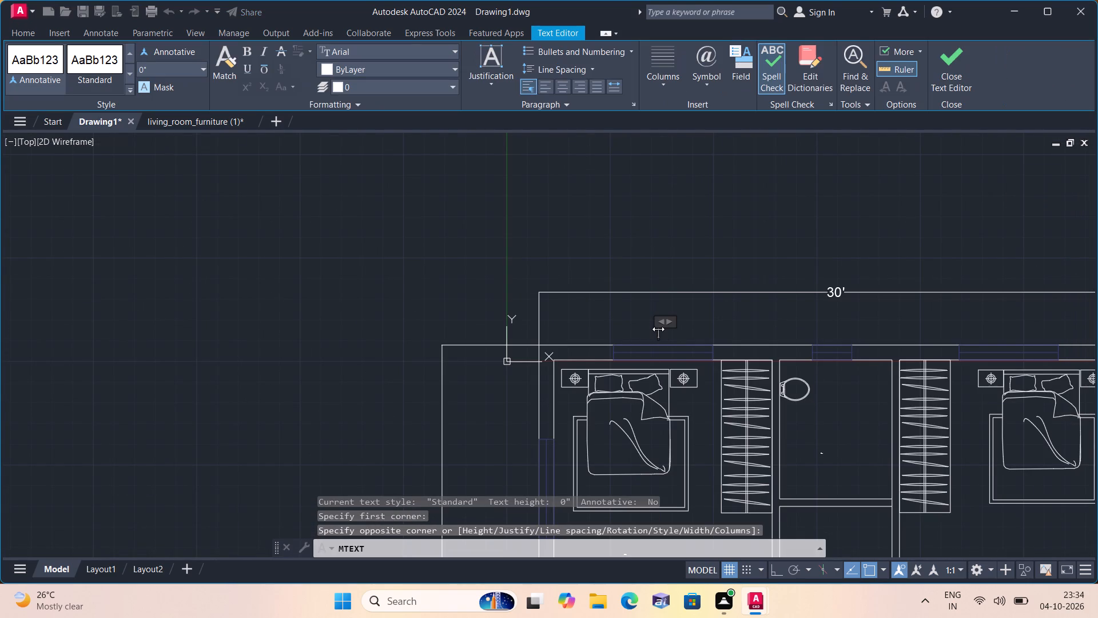
{"action": "type", "text": "W3"}
{"action": "left_click", "coordinate": [631, 317]}
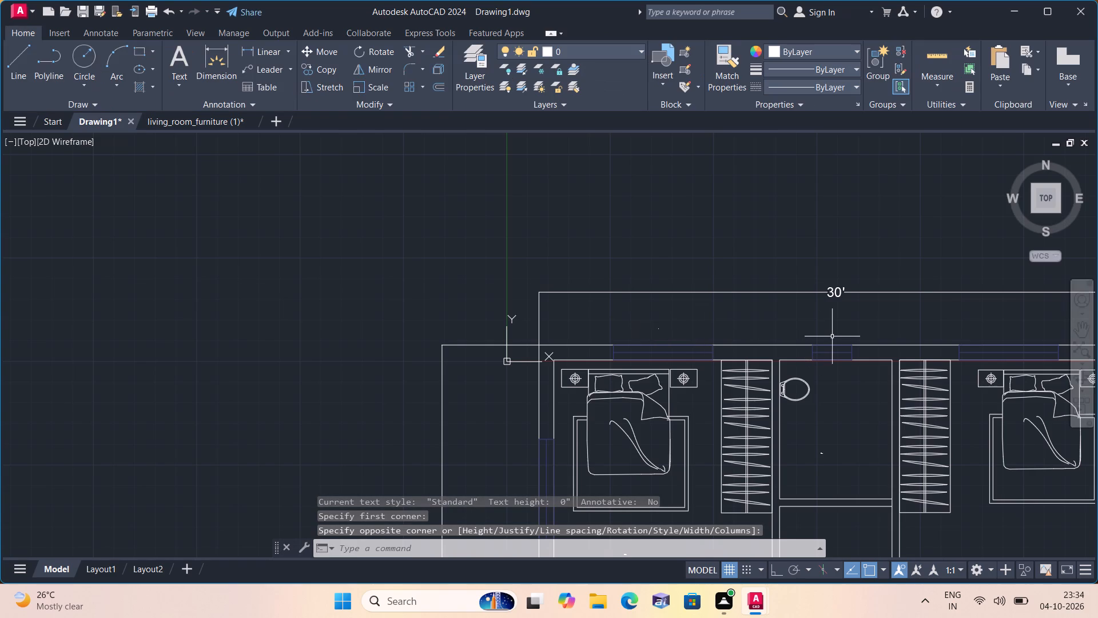
Add a multiline text tag reading V1 just outside the small north opening of the bathroom between the bedrooms.
{"action": "key", "text": "space"}
{"action": "triple_click", "coordinate": [832, 336]}
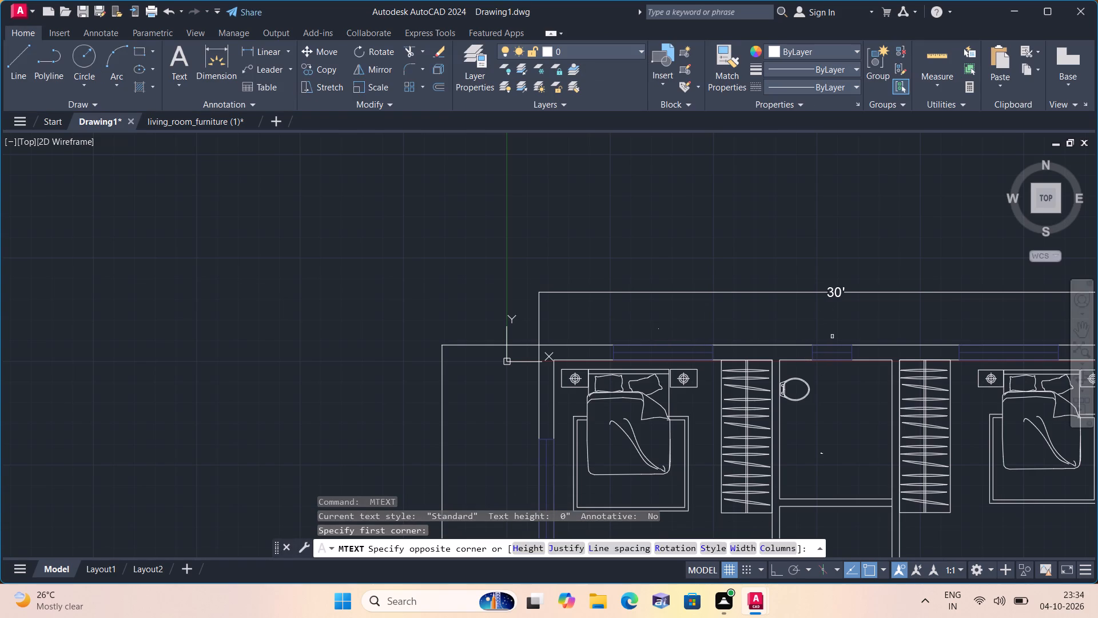
{"action": "left_click", "coordinate": [832, 336]}
{"action": "key", "text": "v"}
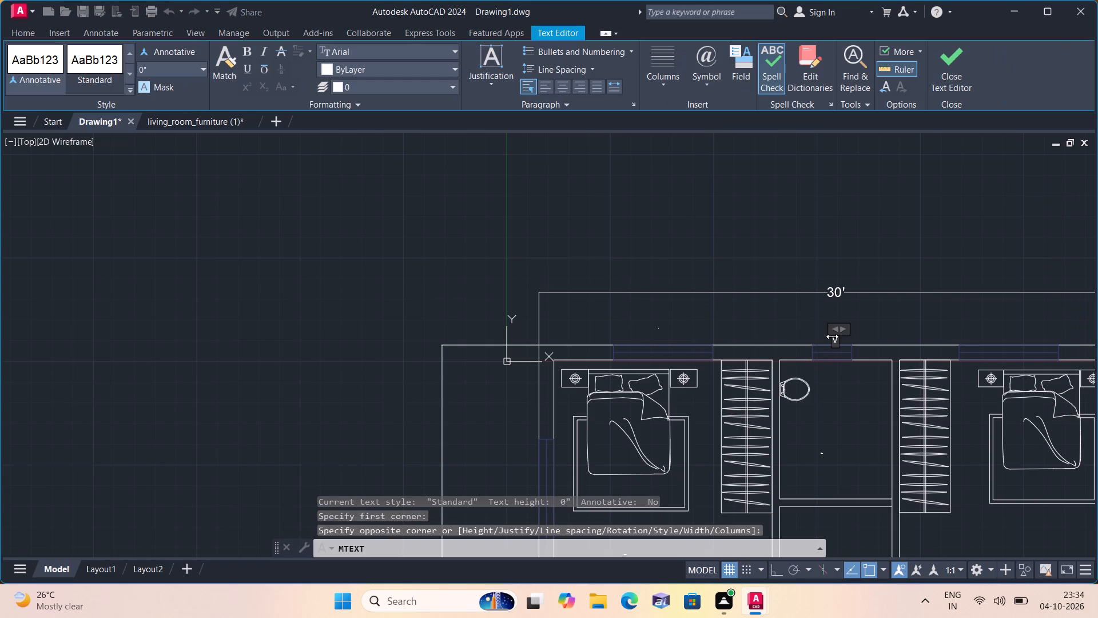
{"action": "key", "text": "1"}
{"action": "left_click", "coordinate": [817, 320]}
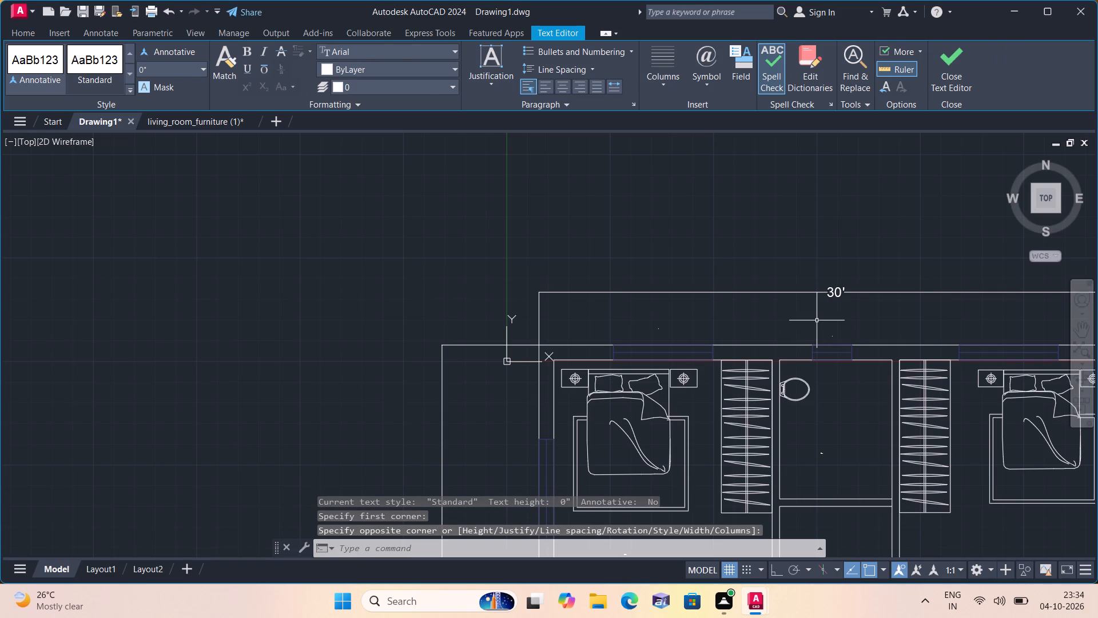
Add a multiline text tag reading W3 just outside the north window of the northeast bedroom.
{"action": "middle_click_drag", "start_coordinate": [817, 320], "coordinate": [794, 334]}
{"action": "scroll", "coordinate": [813, 320], "scroll_direction": "down", "scroll_amount": 1}
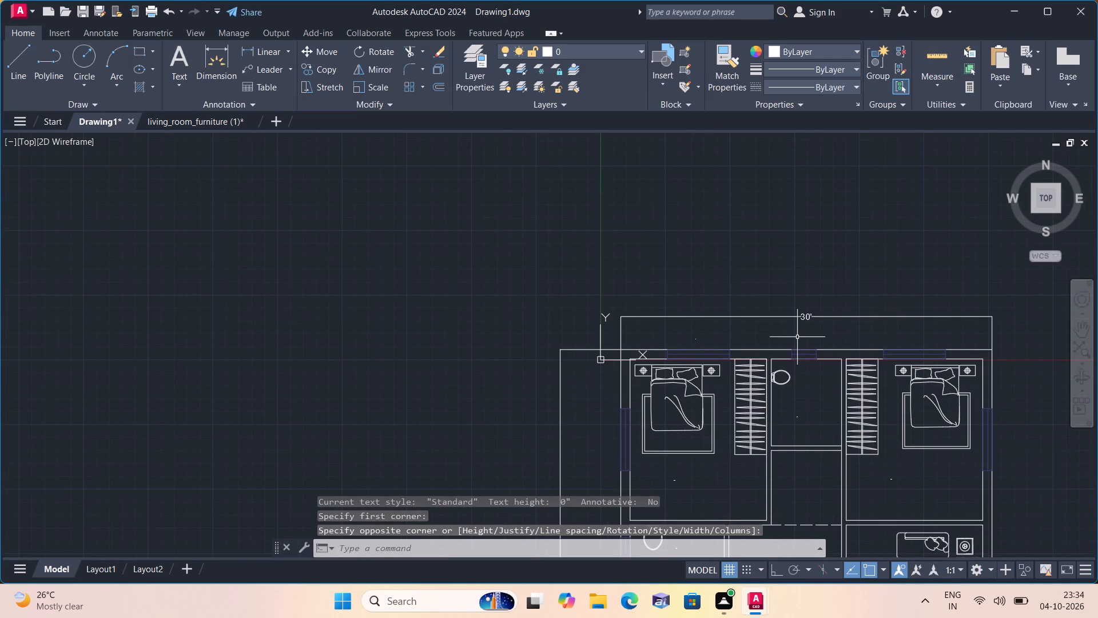
{"action": "key", "text": "space"}
{"action": "triple_click", "coordinate": [902, 340]}
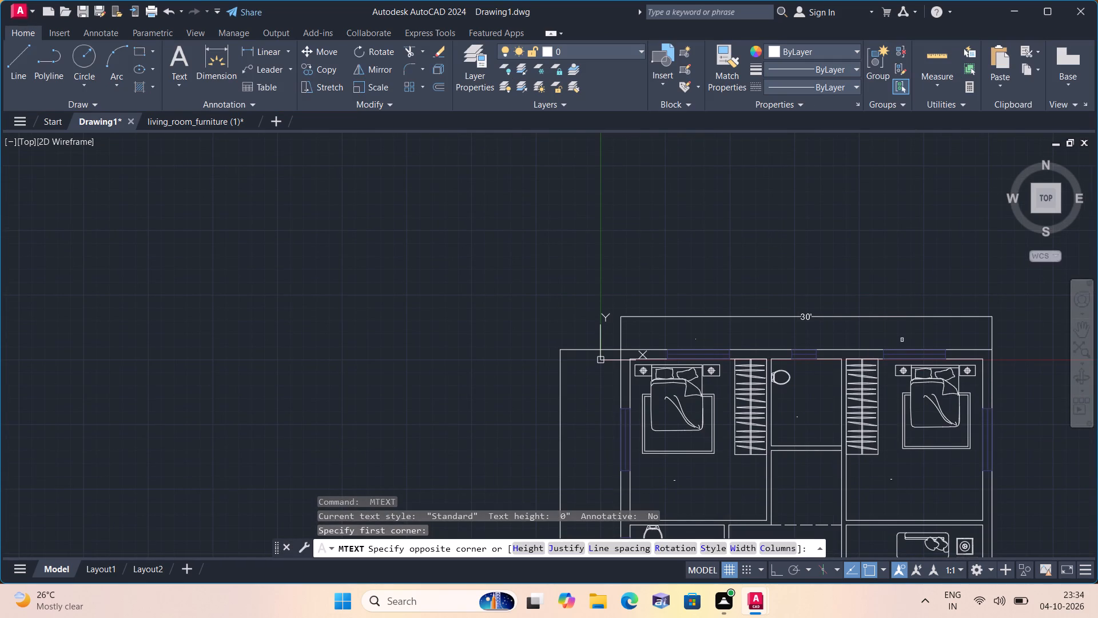
{"action": "left_click", "coordinate": [902, 340]}
{"action": "type", "text": "W3"}
{"action": "left_click", "coordinate": [879, 328]}
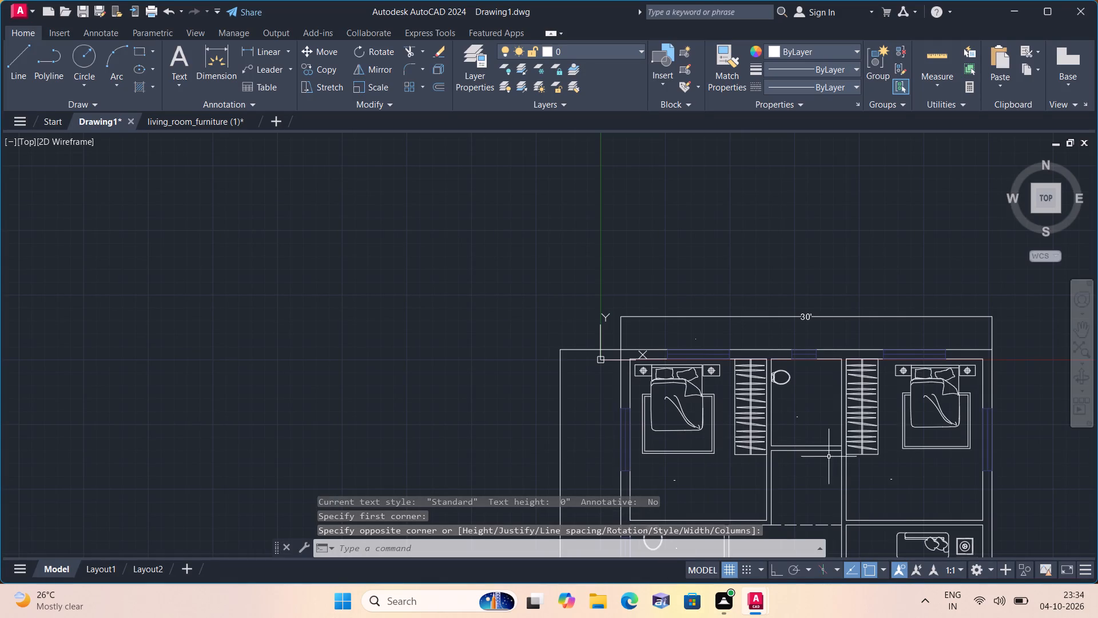
Add a multiline text tag reading W2 just outside the east window of the northeast bedroom.
{"action": "middle_click_drag", "start_coordinate": [832, 459], "coordinate": [783, 397]}
{"action": "middle_click_drag", "start_coordinate": [869, 384], "coordinate": [816, 362]}
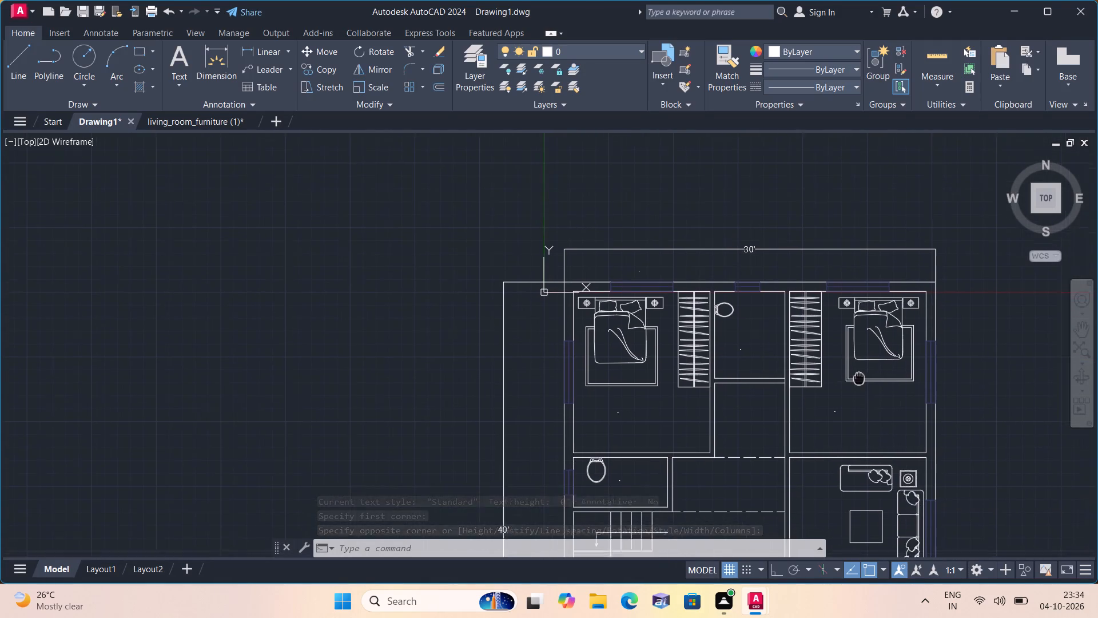
{"action": "middle_click_drag", "start_coordinate": [816, 362], "coordinate": [774, 351]}
{"action": "scroll", "coordinate": [884, 339], "scroll_direction": "up", "scroll_amount": 1}
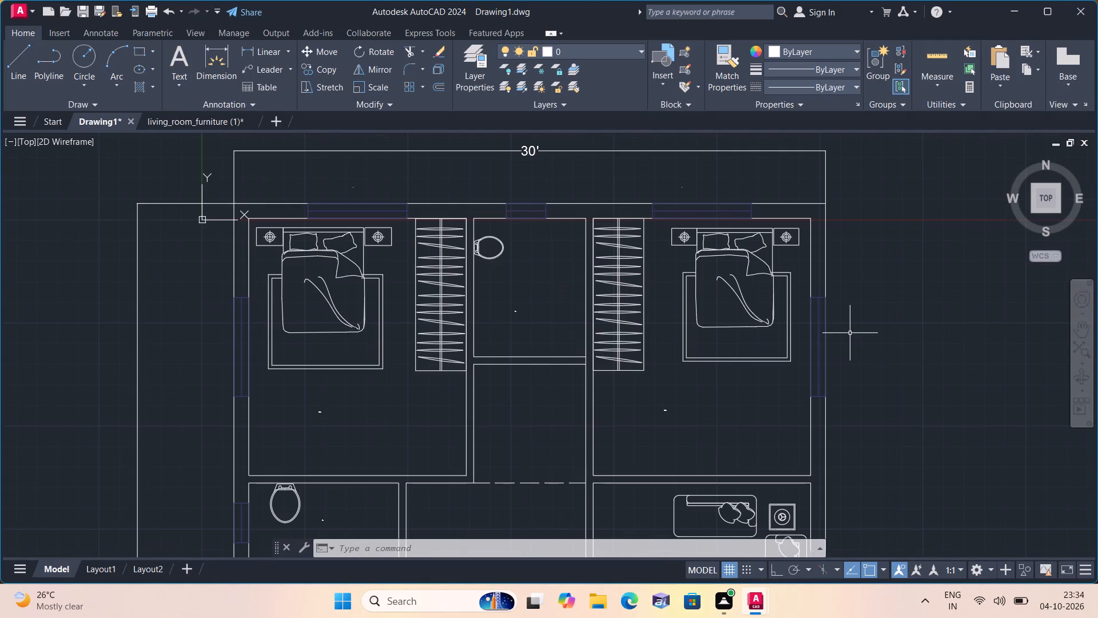
{"action": "key", "text": "space"}
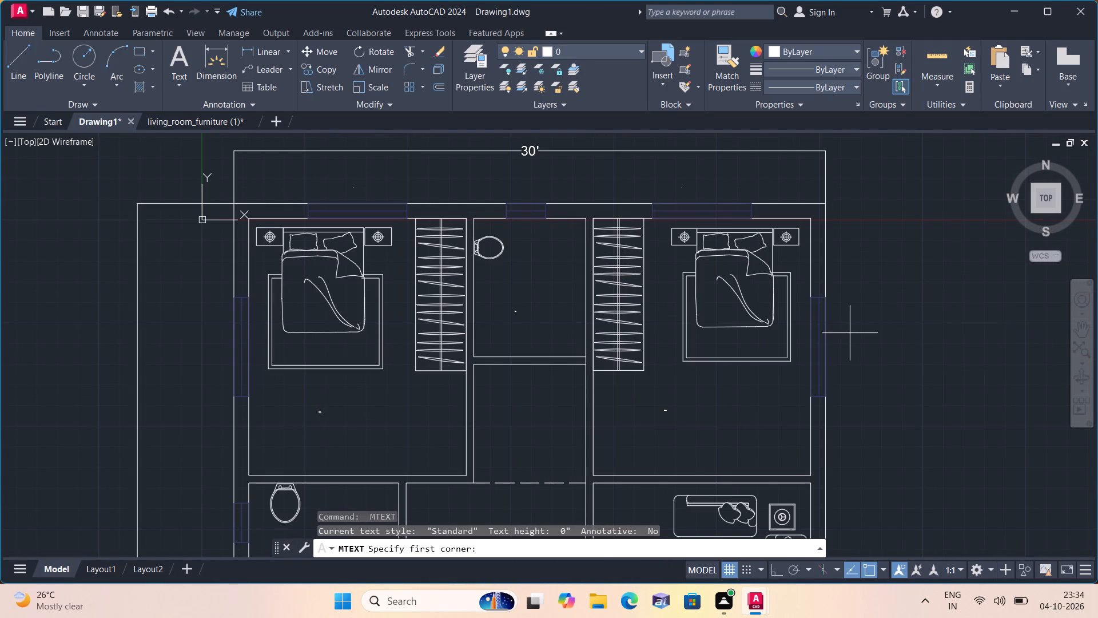
{"action": "triple_click", "coordinate": [845, 337]}
{"action": "left_click", "coordinate": [845, 337]}
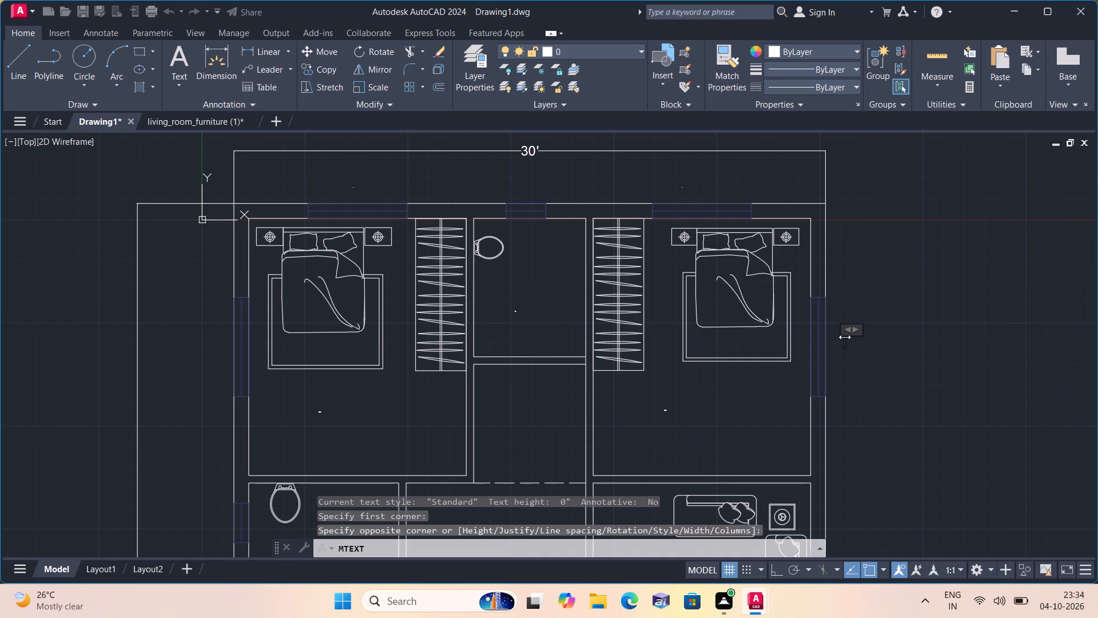
{"action": "type", "text": "W2"}
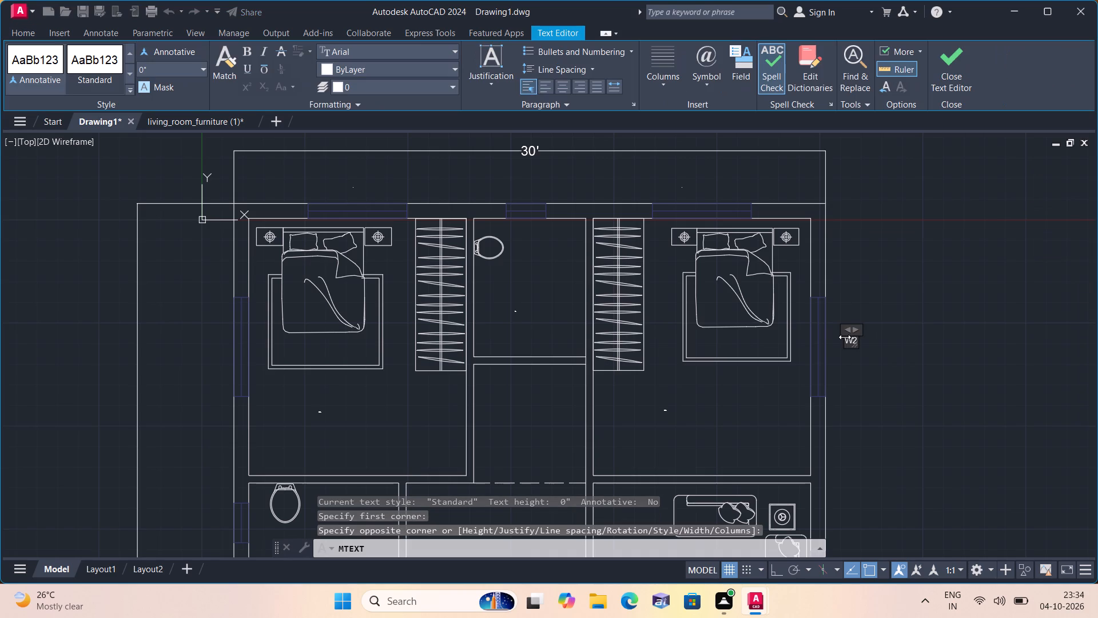
{"action": "left_click", "coordinate": [904, 383]}
Add a multiline text tag reading W1 just outside the east window of the living room with the sofas.
{"action": "middle_click_drag", "start_coordinate": [893, 377], "coordinate": [844, 246]}
{"action": "middle_click_drag", "start_coordinate": [785, 434], "coordinate": [766, 317]}
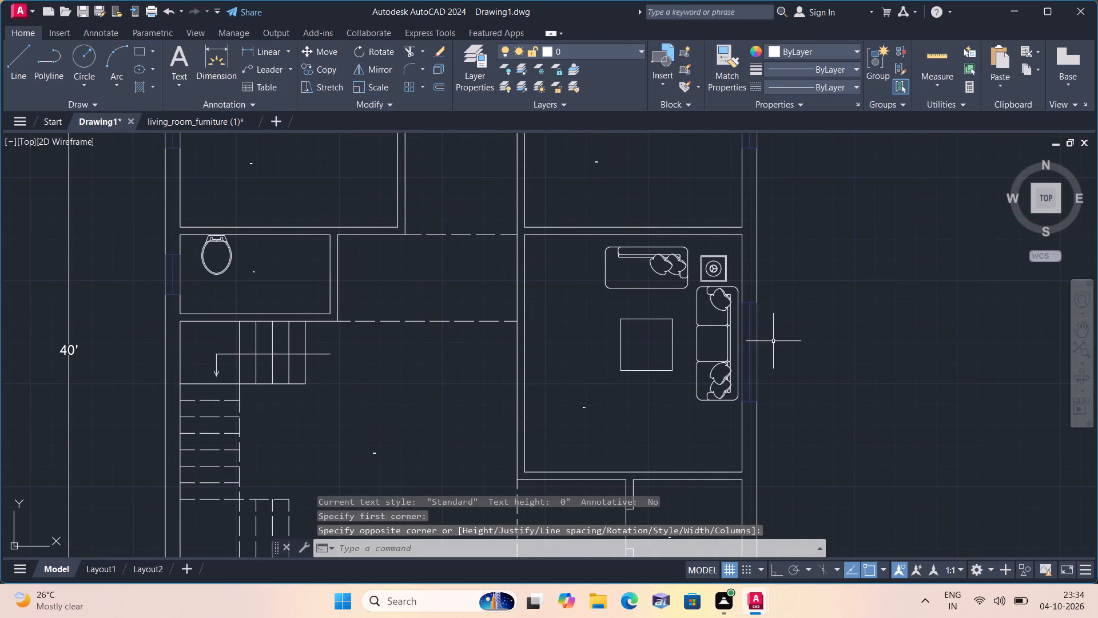
{"action": "key", "text": "space"}
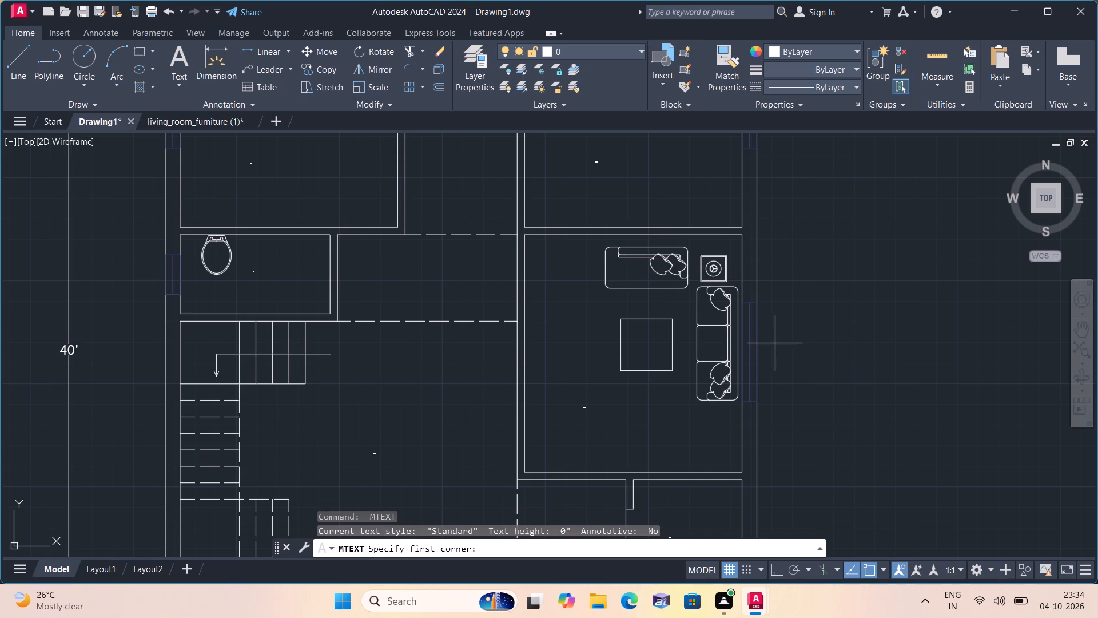
{"action": "left_click", "coordinate": [777, 353]}
{"action": "triple_click", "coordinate": [770, 350]}
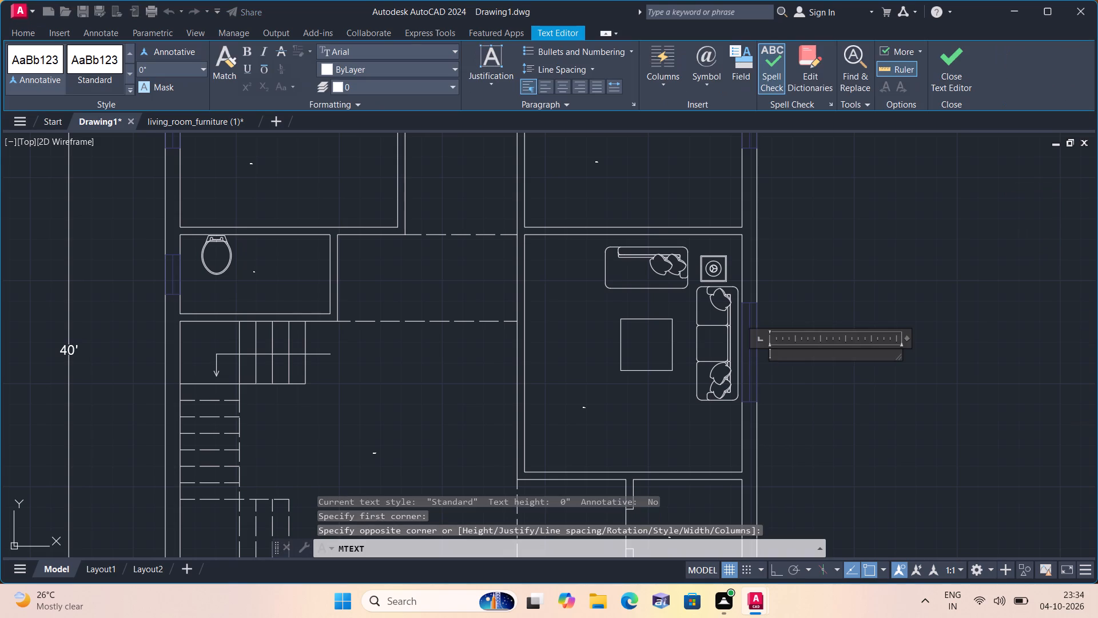
{"action": "type", "text": "W1"}
{"action": "left_click", "coordinate": [842, 420]}
Add a multiline text tag reading W3 just south of the window in the north wall of the southeast space beside the entrance steps.
{"action": "middle_click_drag", "start_coordinate": [841, 420], "coordinate": [823, 269]}
{"action": "scroll", "coordinate": [838, 418], "scroll_direction": "down", "scroll_amount": 1}
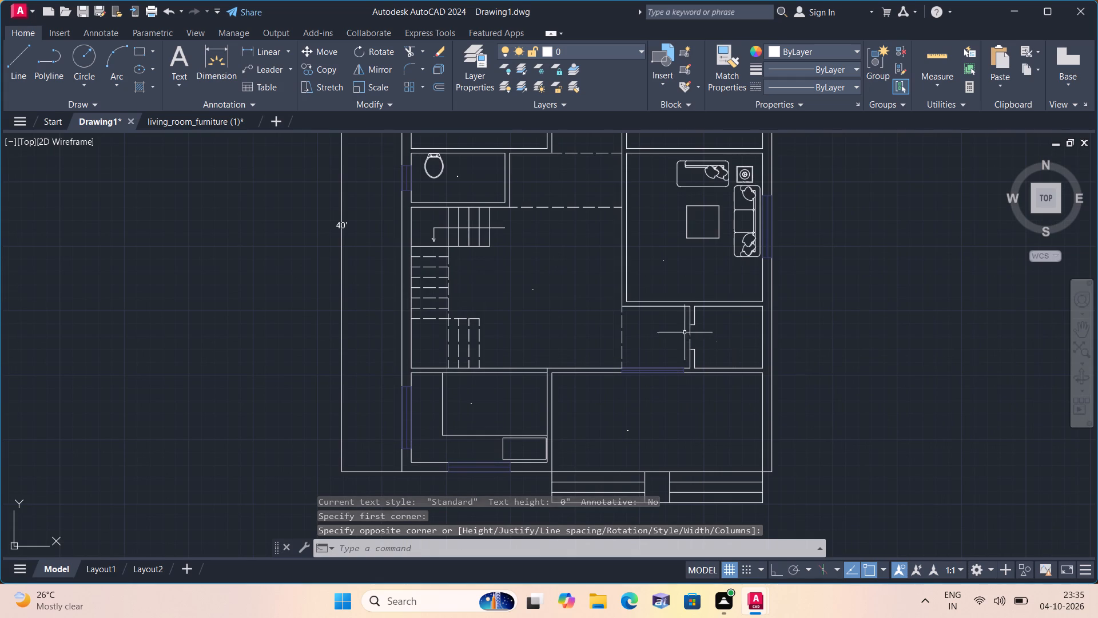
{"action": "key", "text": "space"}
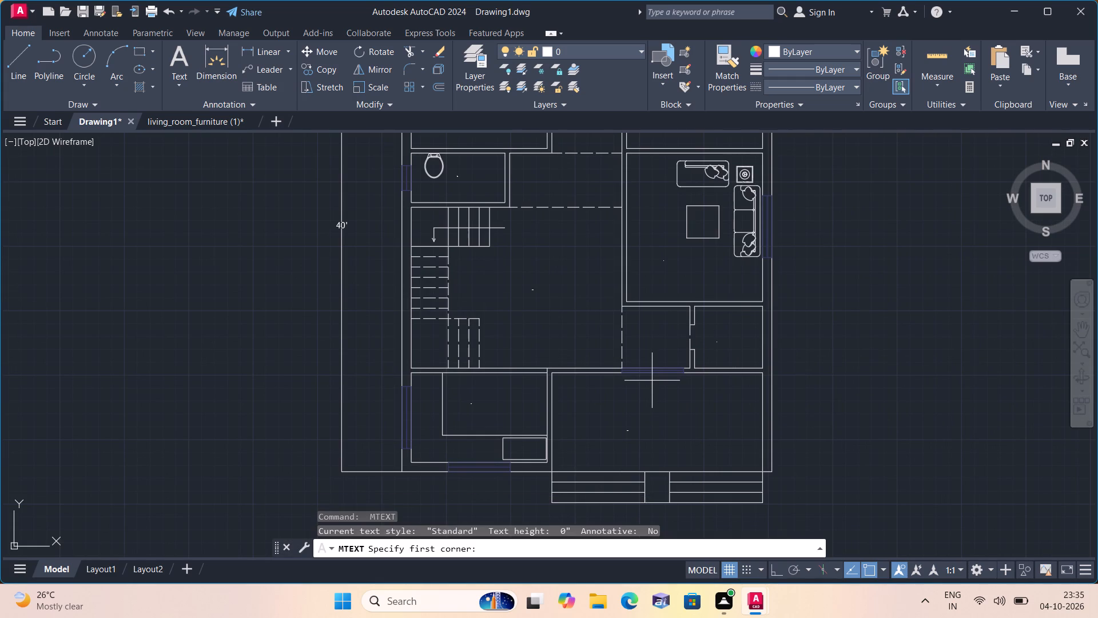
{"action": "triple_click", "coordinate": [652, 381]}
{"action": "left_click", "coordinate": [652, 381]}
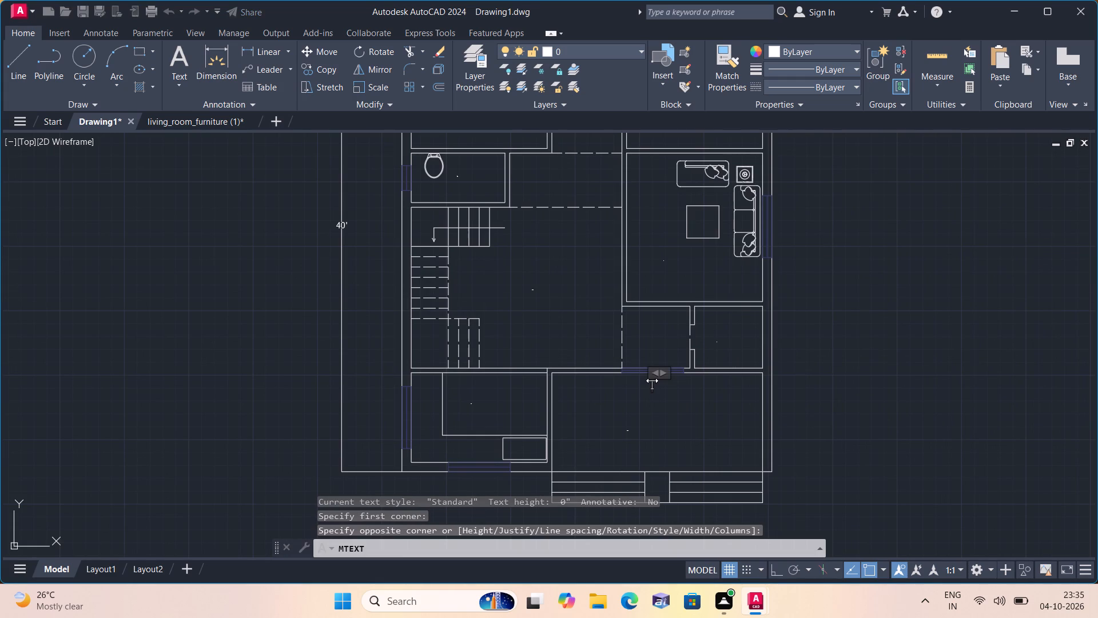
{"action": "type", "text": "W3"}
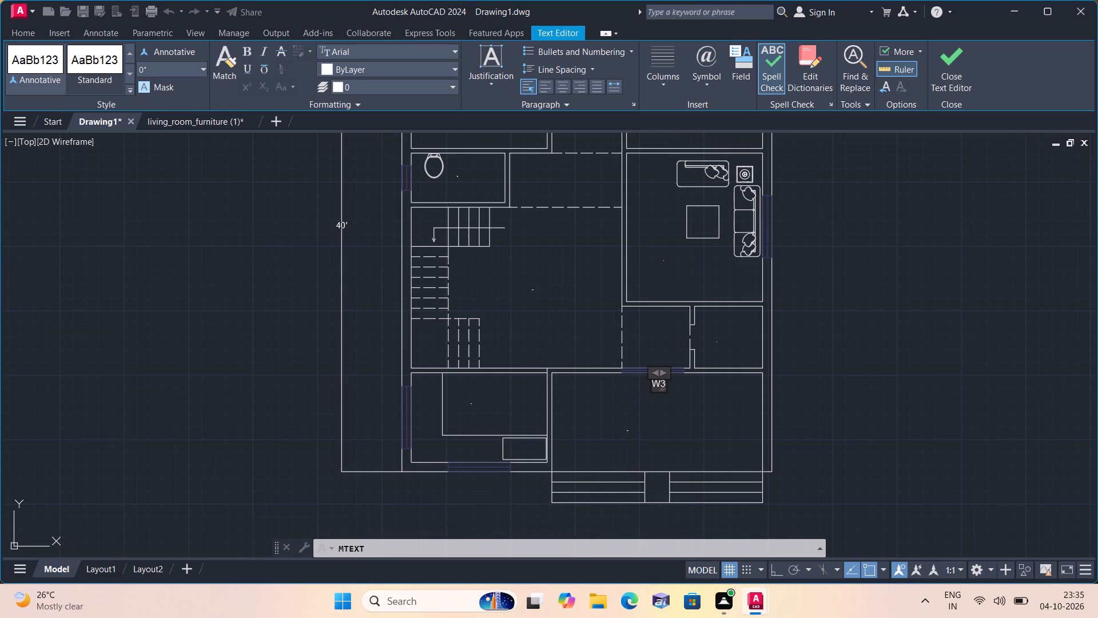
{"action": "left_click", "coordinate": [615, 393]}
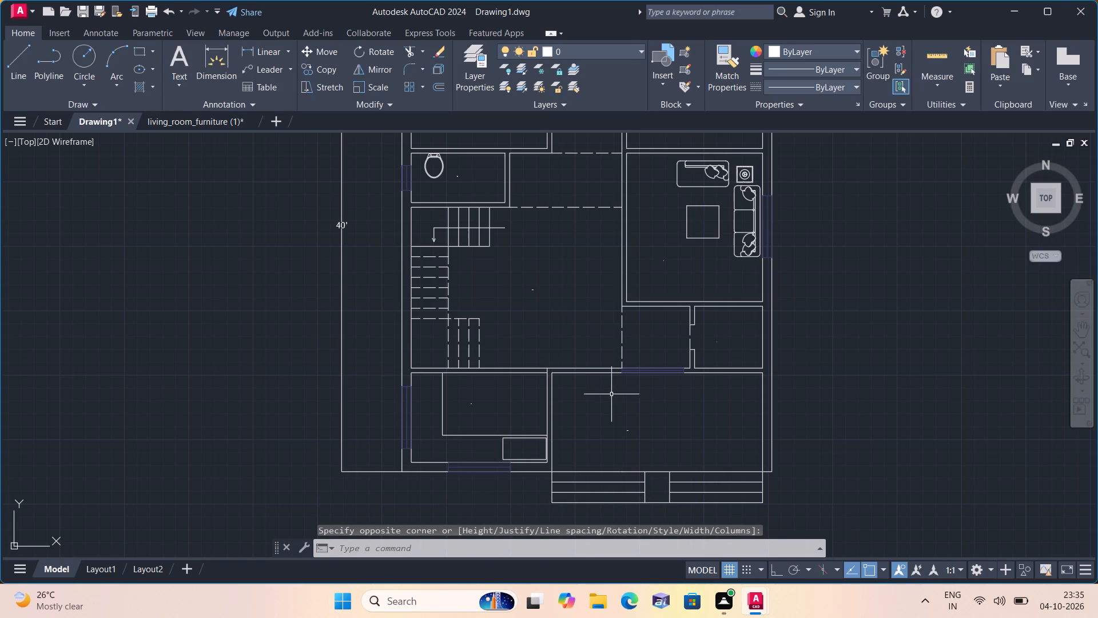
Add a multiline text tag reading W2 just outside the south window of the southwest room with the counter and sink.
{"action": "middle_click_drag", "start_coordinate": [517, 454], "coordinate": [586, 341]}
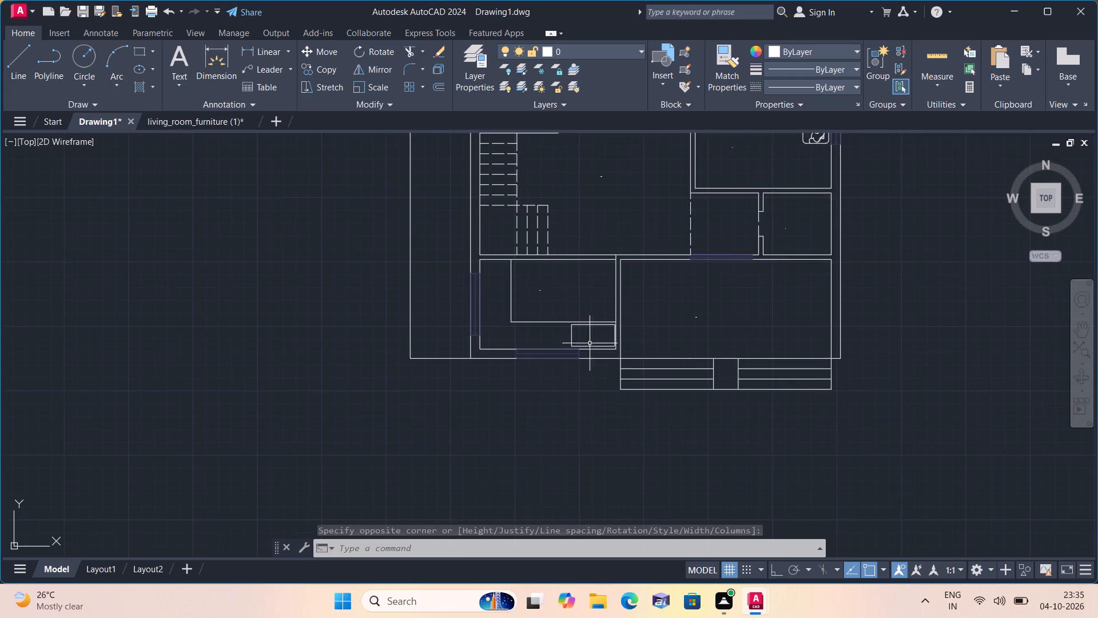
{"action": "scroll", "coordinate": [550, 365], "scroll_direction": "up", "scroll_amount": 1}
{"action": "key", "text": "space"}
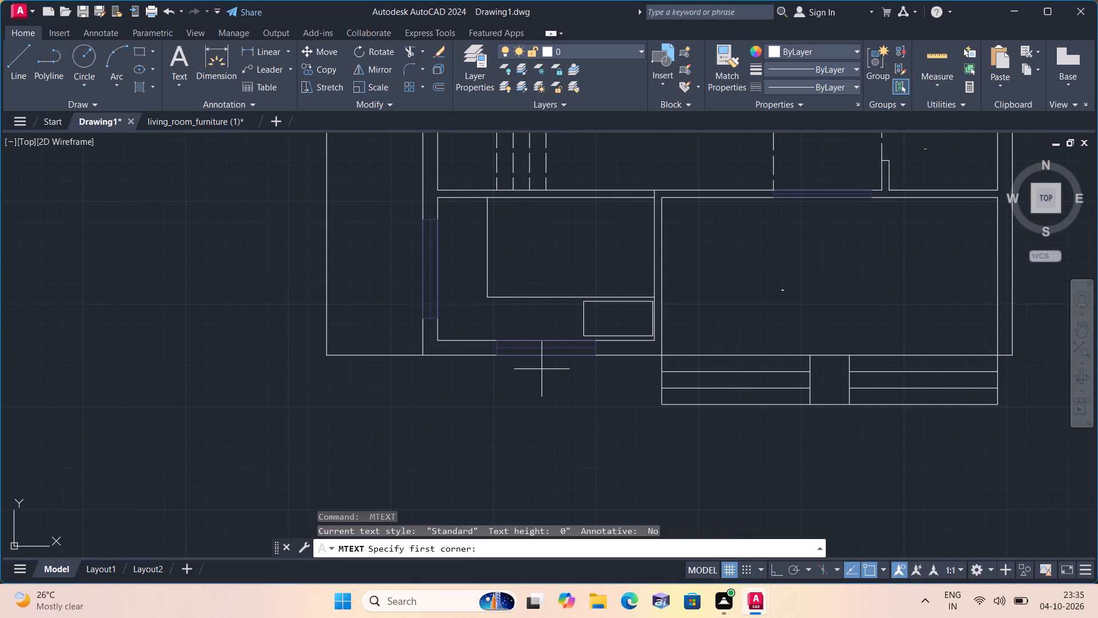
{"action": "triple_click", "coordinate": [542, 369]}
{"action": "left_click", "coordinate": [542, 369]}
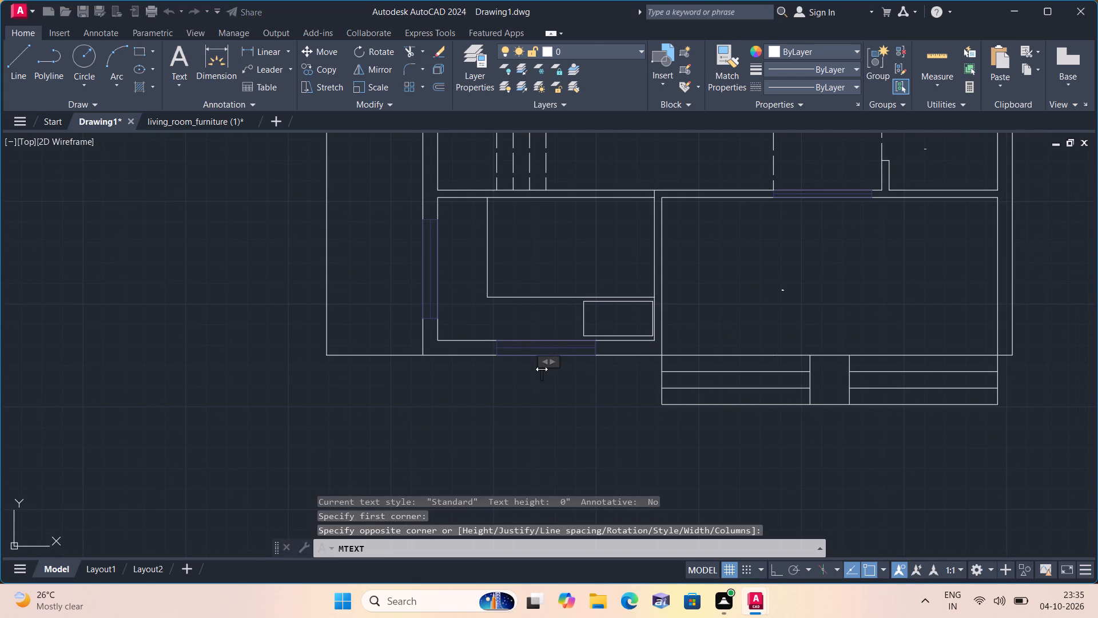
{"action": "type", "text": "W2"}
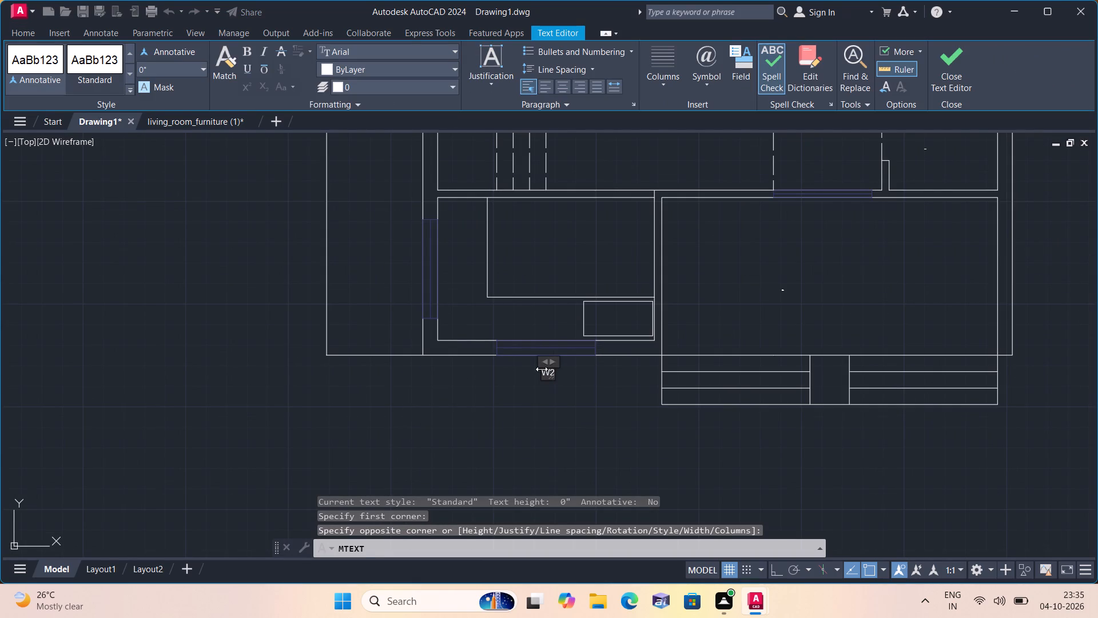
{"action": "left_click", "coordinate": [503, 381]}
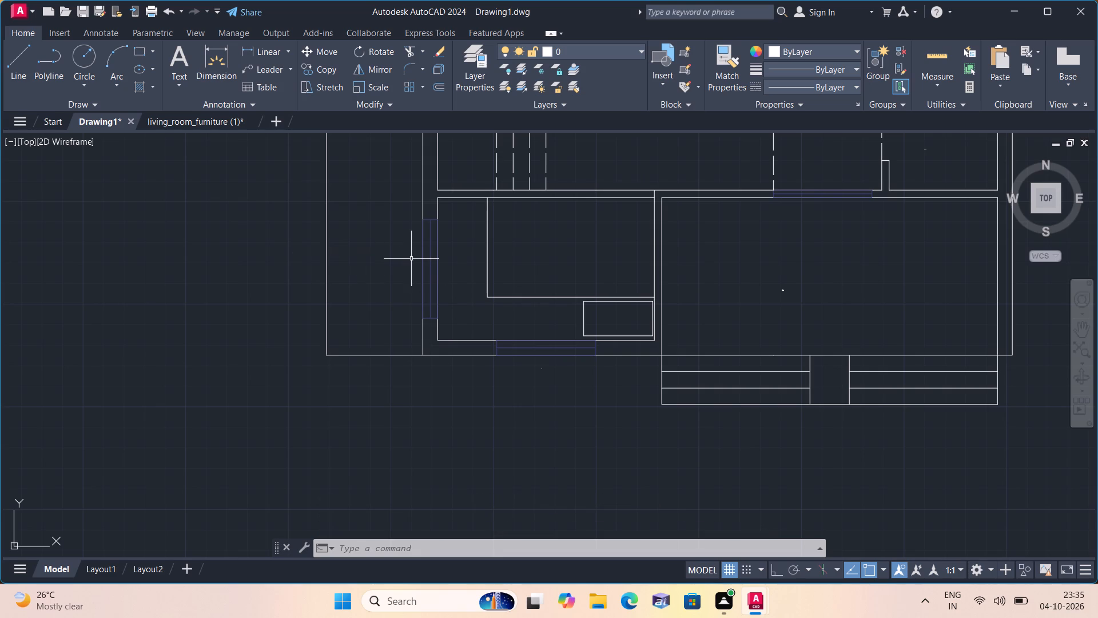
Add a multiline text tag reading W4 just outside the west window of the southwest room with the counter.
{"action": "key", "text": "space"}
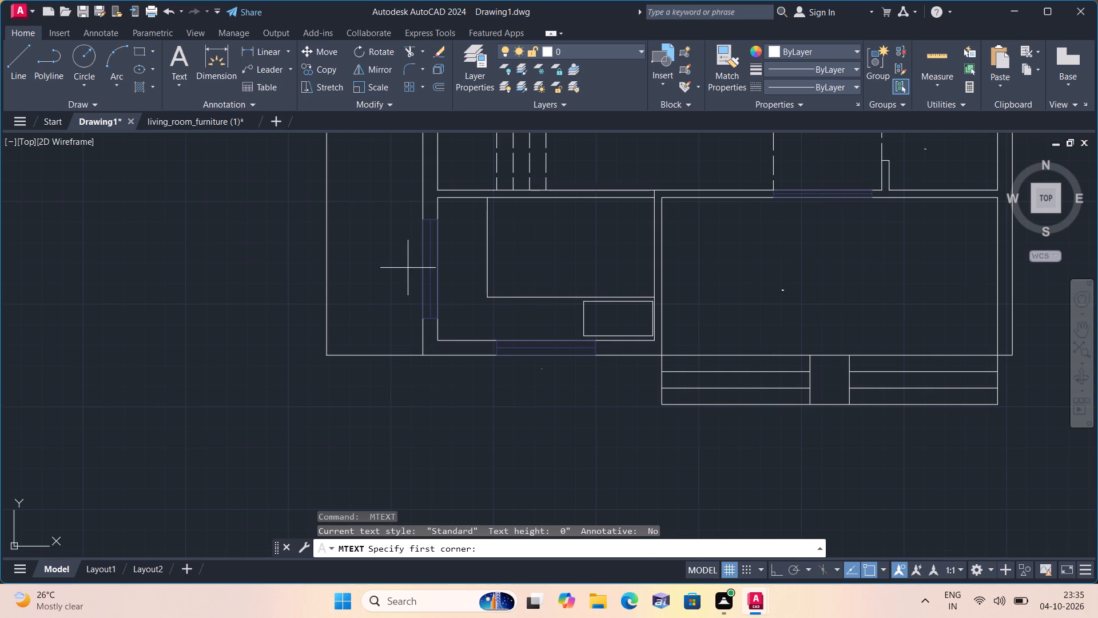
{"action": "triple_click", "coordinate": [405, 270]}
{"action": "left_click", "coordinate": [405, 270]}
{"action": "type", "text": "W4"}
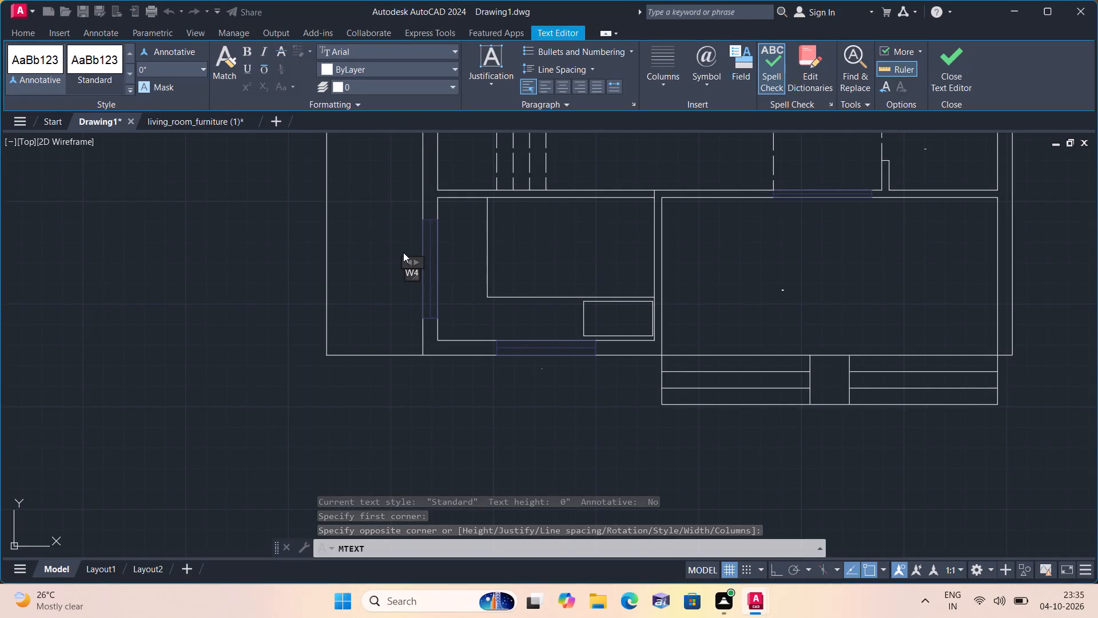
{"action": "left_click", "coordinate": [393, 233]}
Add a multiline text tag reading V1 just outside the small west opening of the bathroom above the stairs.
{"action": "middle_click_drag", "start_coordinate": [393, 233], "coordinate": [443, 451]}
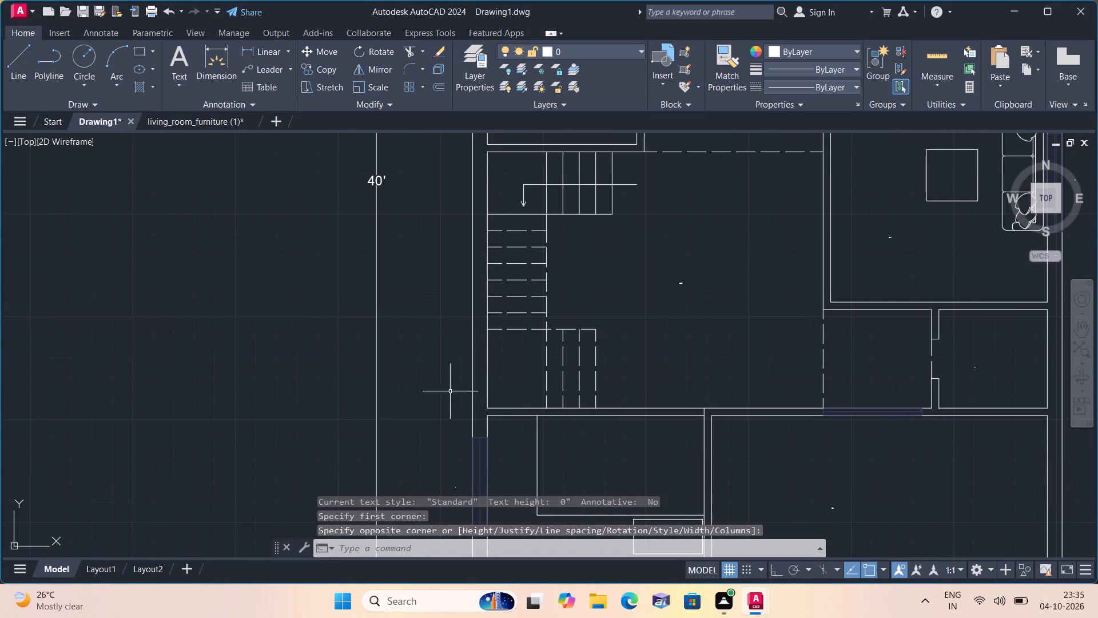
{"action": "middle_click_drag", "start_coordinate": [429, 203], "coordinate": [445, 432]}
{"action": "scroll", "coordinate": [429, 203], "scroll_direction": "down", "scroll_amount": 1}
{"action": "scroll", "coordinate": [459, 351], "scroll_direction": "up", "scroll_amount": 1}
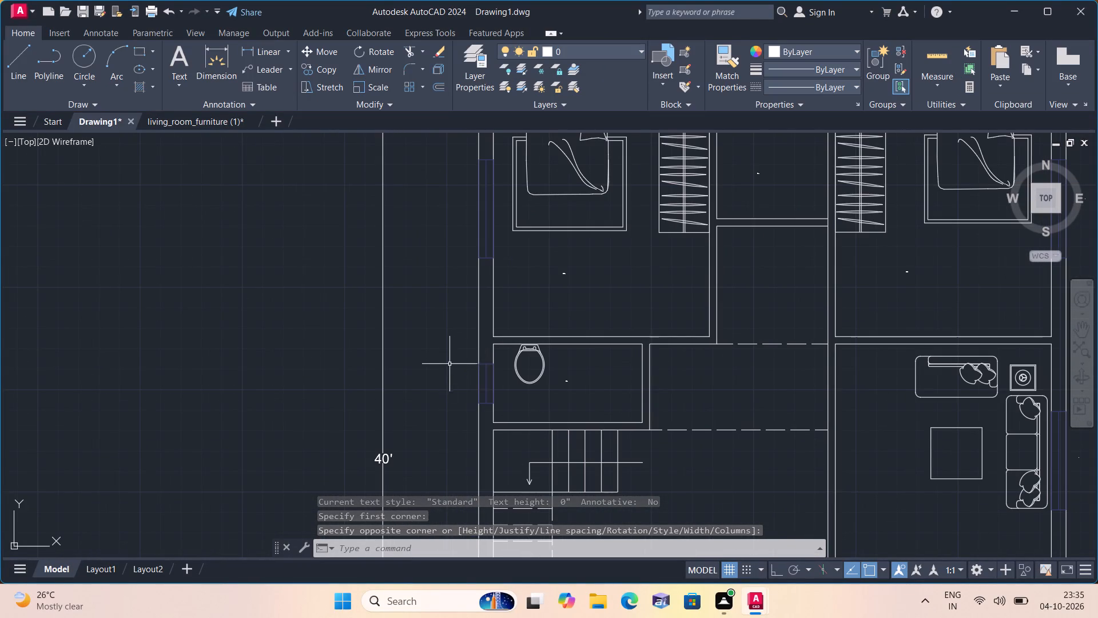
{"action": "key", "text": "space"}
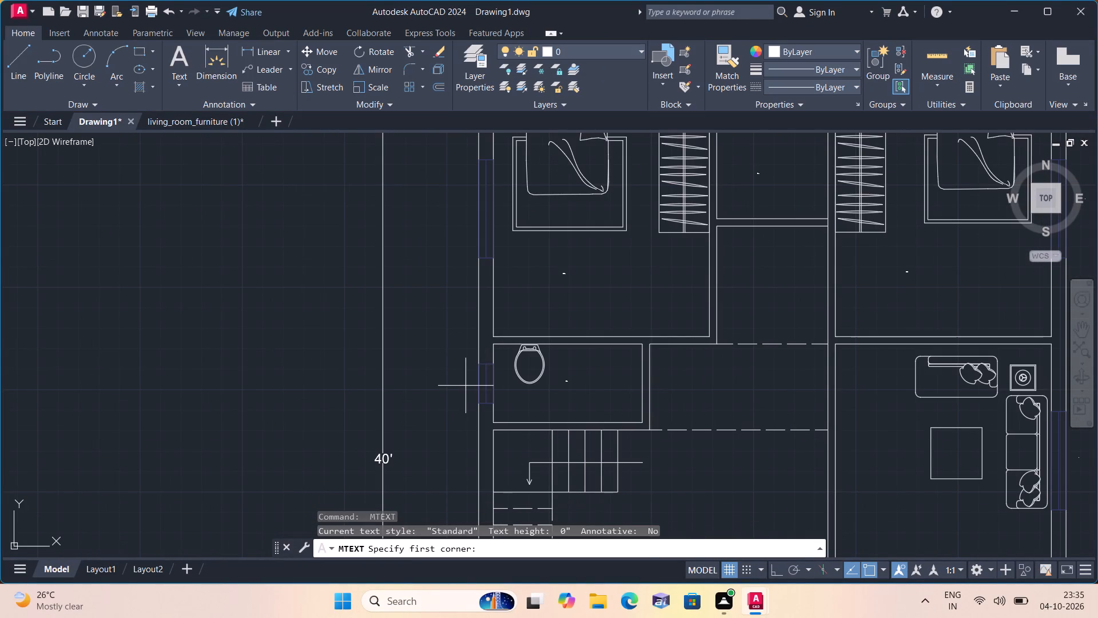
{"action": "triple_click", "coordinate": [466, 386]}
{"action": "left_click", "coordinate": [466, 386]}
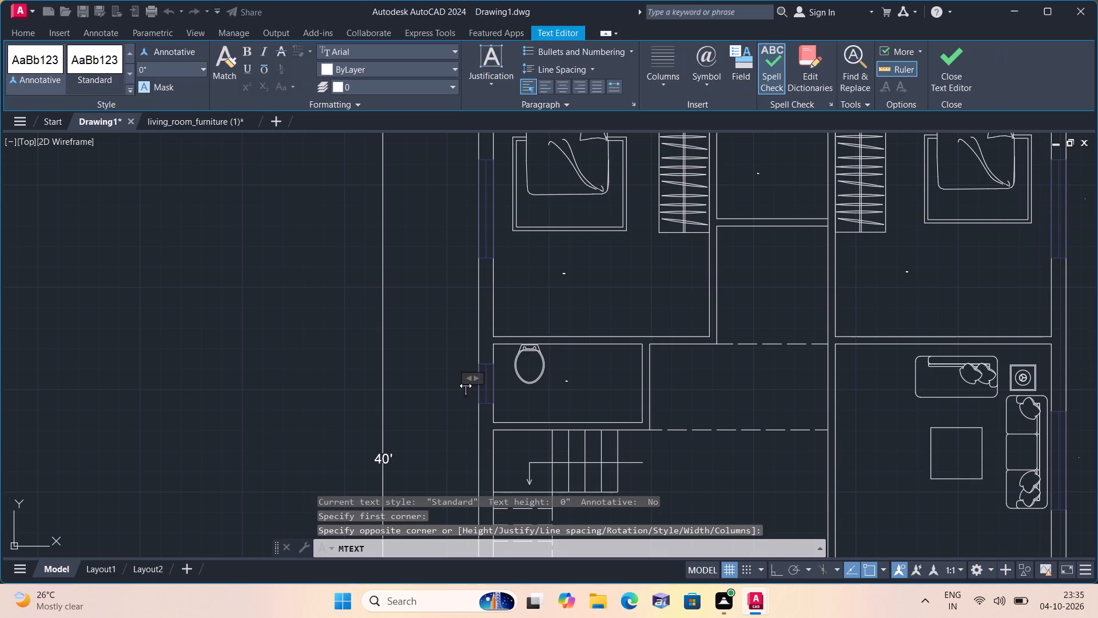
{"action": "type", "text": "V1"}
{"action": "left_click", "coordinate": [449, 286]}
Add a multiline text tag reading W2 just outside the west window of the northwest bedroom.
{"action": "middle_click_drag", "start_coordinate": [441, 282], "coordinate": [476, 419]}
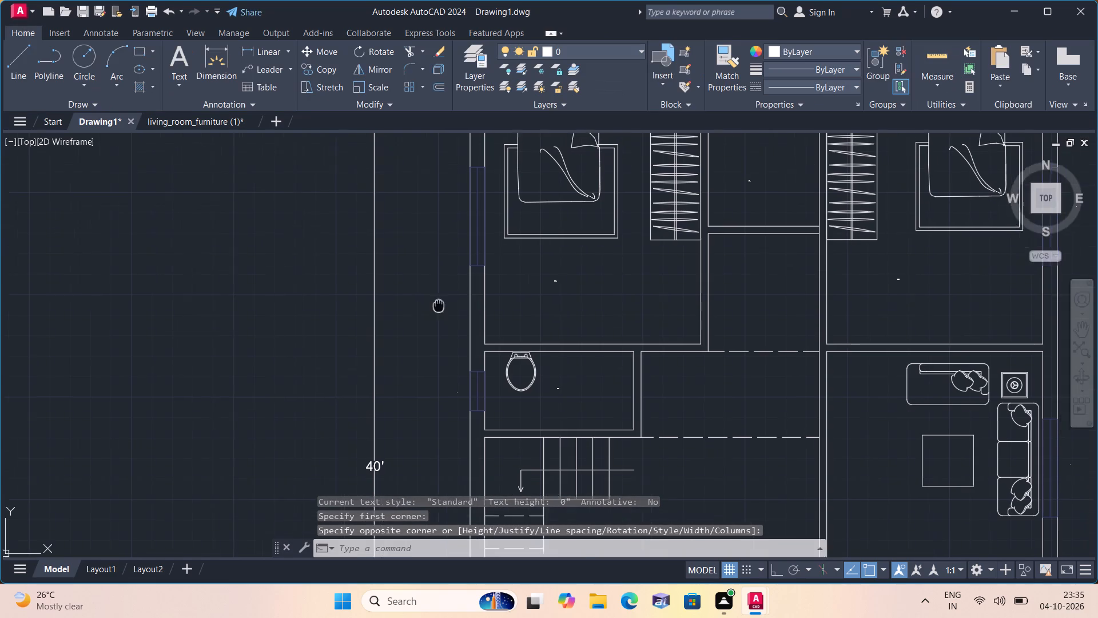
{"action": "middle_click_drag", "start_coordinate": [476, 419], "coordinate": [488, 461]}
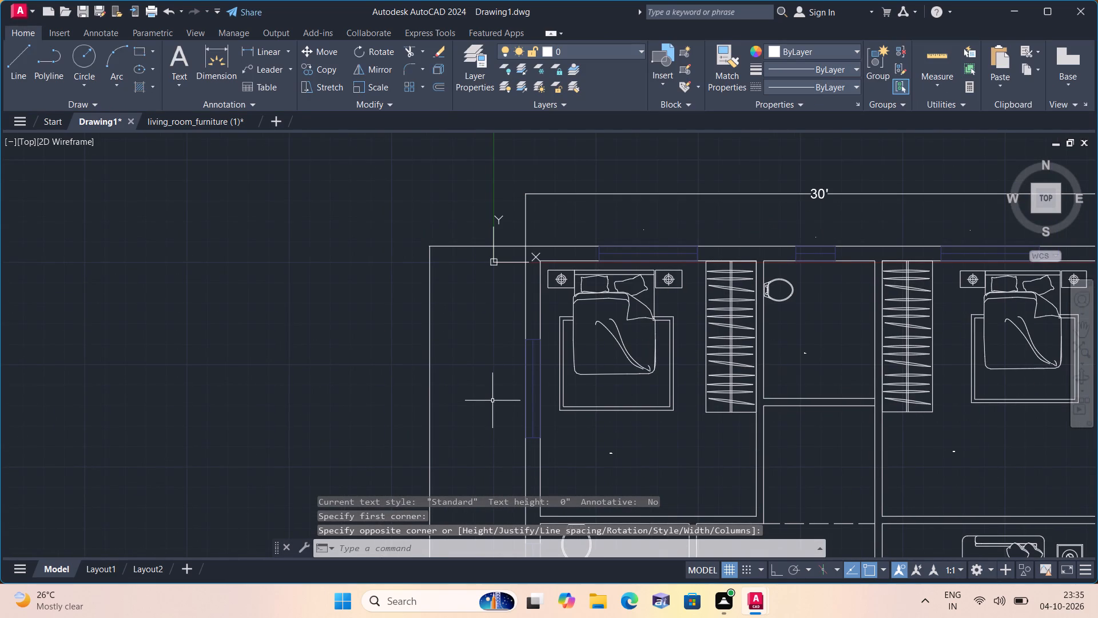
{"action": "key", "text": "space"}
{"action": "triple_click", "coordinate": [492, 401]}
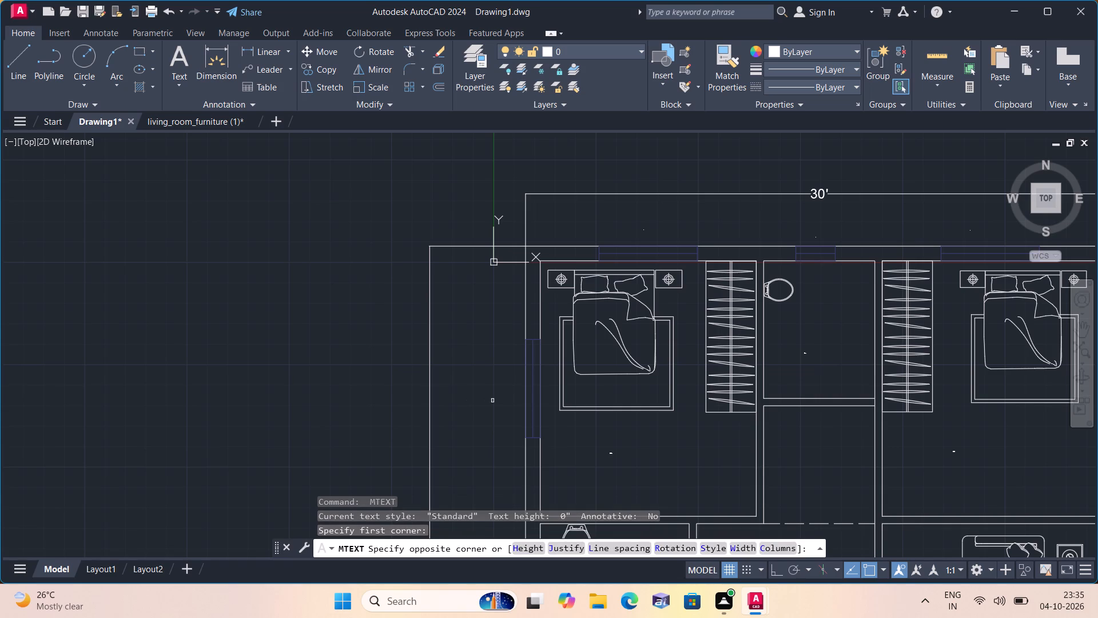
{"action": "left_click", "coordinate": [492, 401]}
{"action": "type", "text": "W2"}
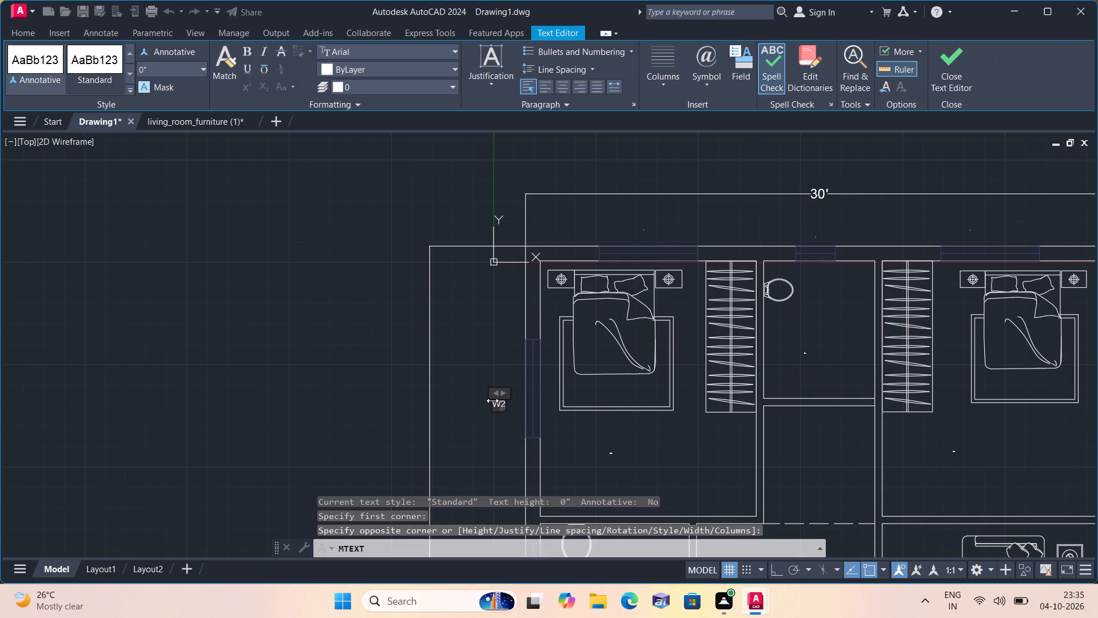
{"action": "left_click", "coordinate": [484, 362]}
Select all multiline texts similar to the northwest bedroom label and set their text height to 6".
{"action": "middle_click_drag", "start_coordinate": [484, 362], "coordinate": [483, 362]}
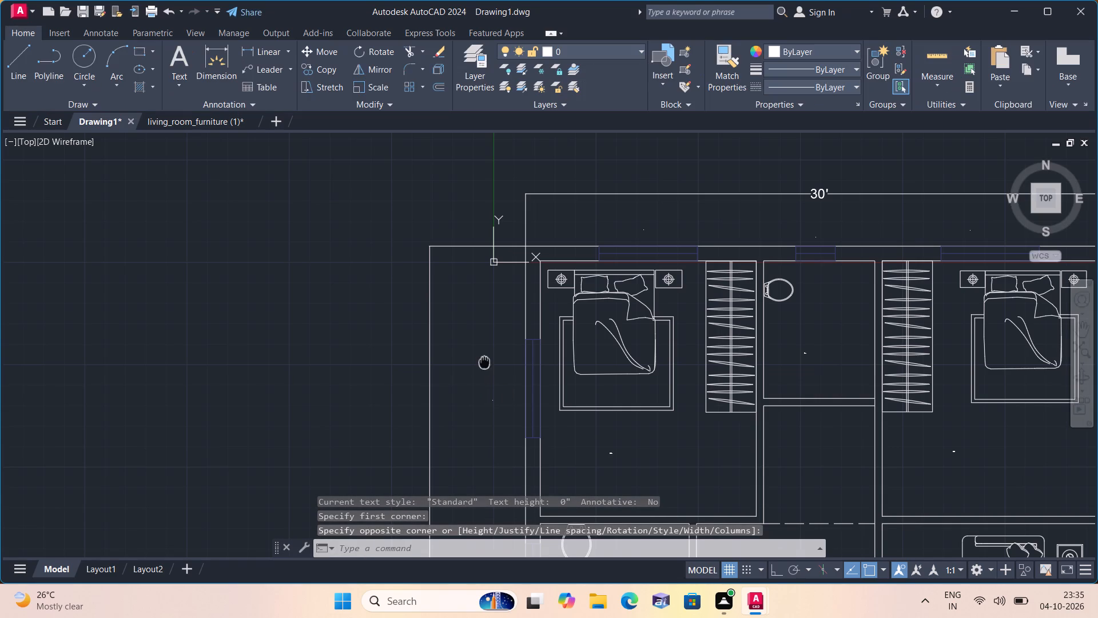
{"action": "middle_click_drag", "start_coordinate": [483, 362], "coordinate": [443, 278]}
{"action": "scroll", "coordinate": [570, 383], "scroll_direction": "up", "scroll_amount": 1}
{"action": "left_click", "coordinate": [603, 394]}
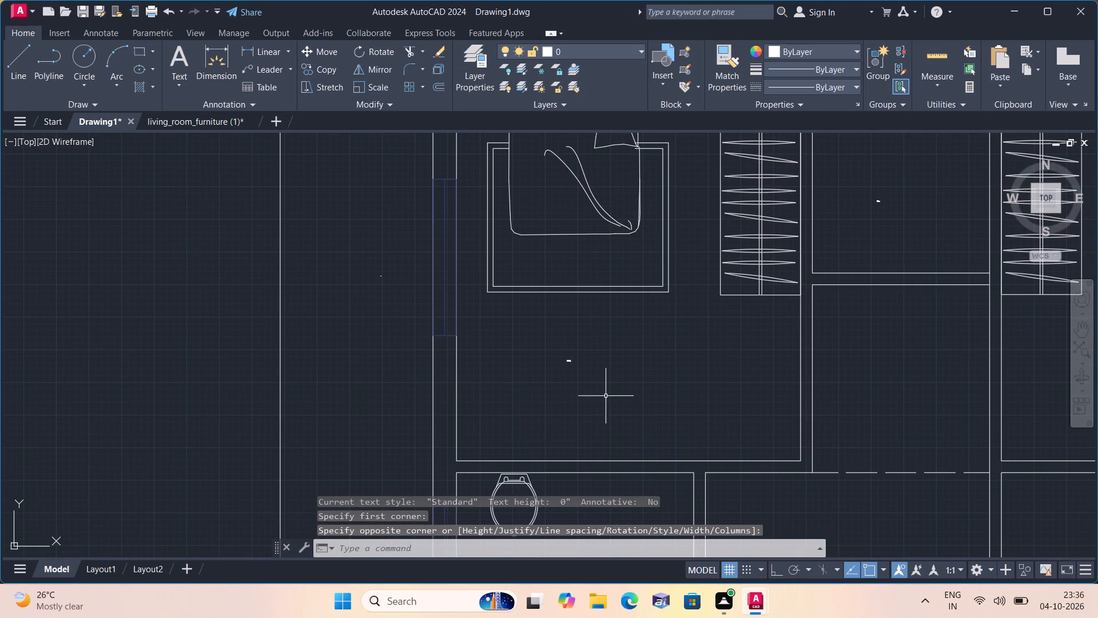
{"action": "left_click", "coordinate": [554, 335]}
{"action": "right_click", "coordinate": [554, 335]}
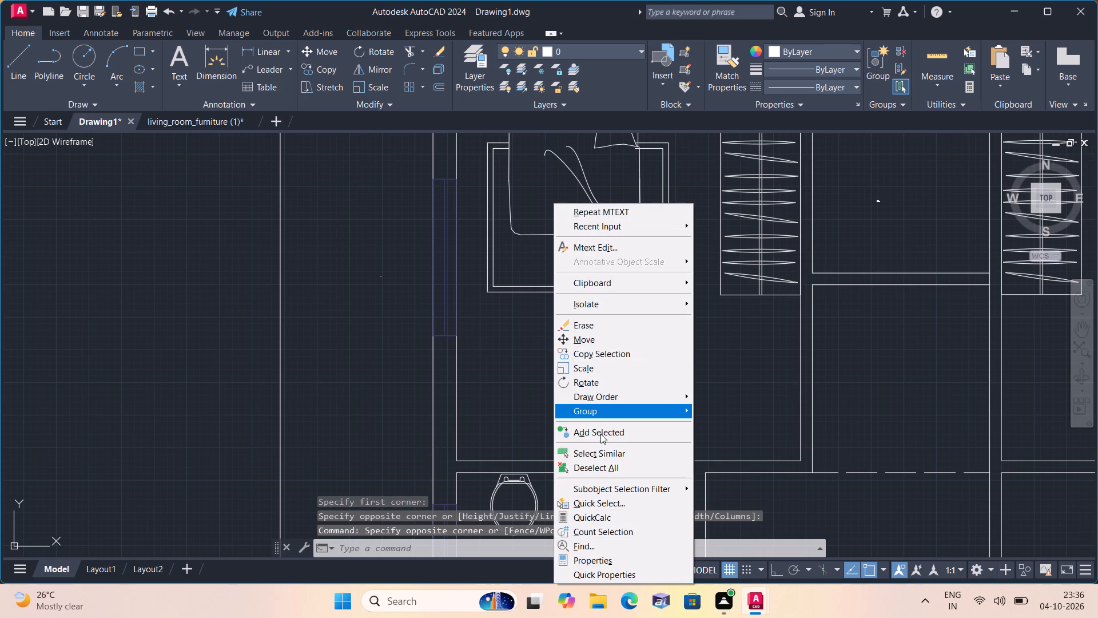
{"action": "left_click", "coordinate": [600, 449]}
{"action": "right_click", "coordinate": [611, 365]}
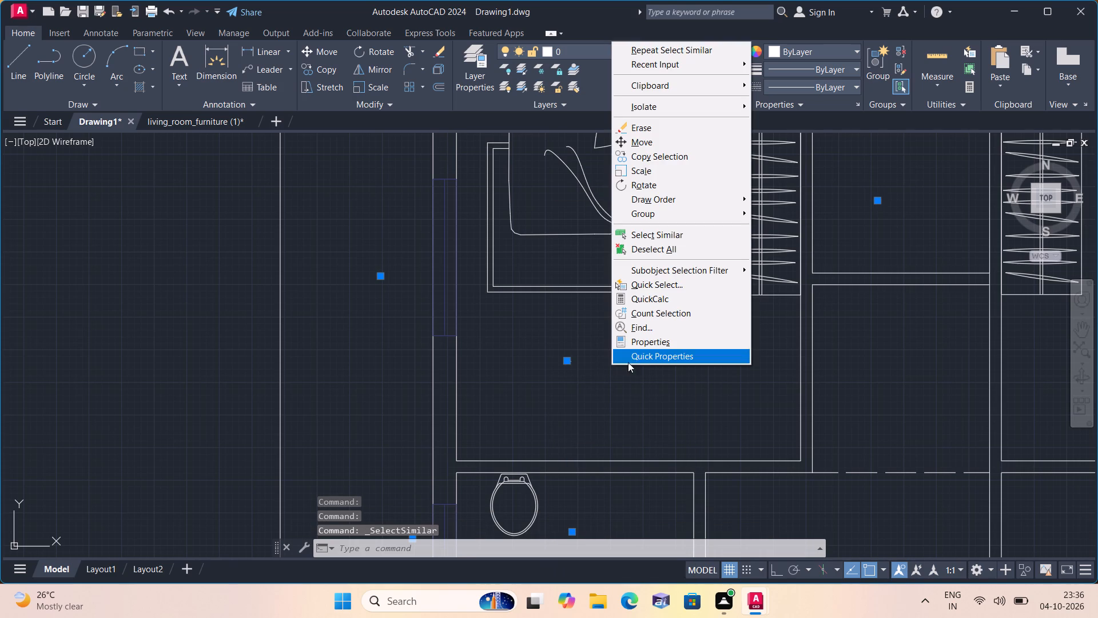
{"action": "left_click", "coordinate": [643, 342]}
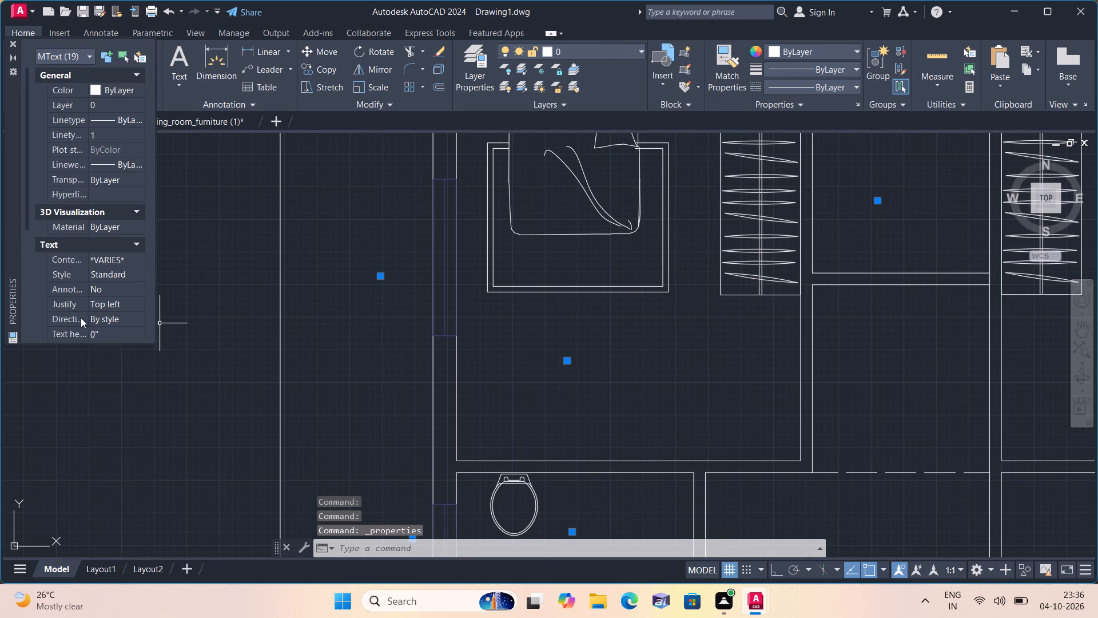
{"action": "left_click", "coordinate": [105, 331]}
{"action": "key", "text": "BackSpace"}
{"action": "key", "text": "6"}
{"action": "key", "text": "shift+quotedbl"}
{"action": "left_click", "coordinate": [215, 355]}
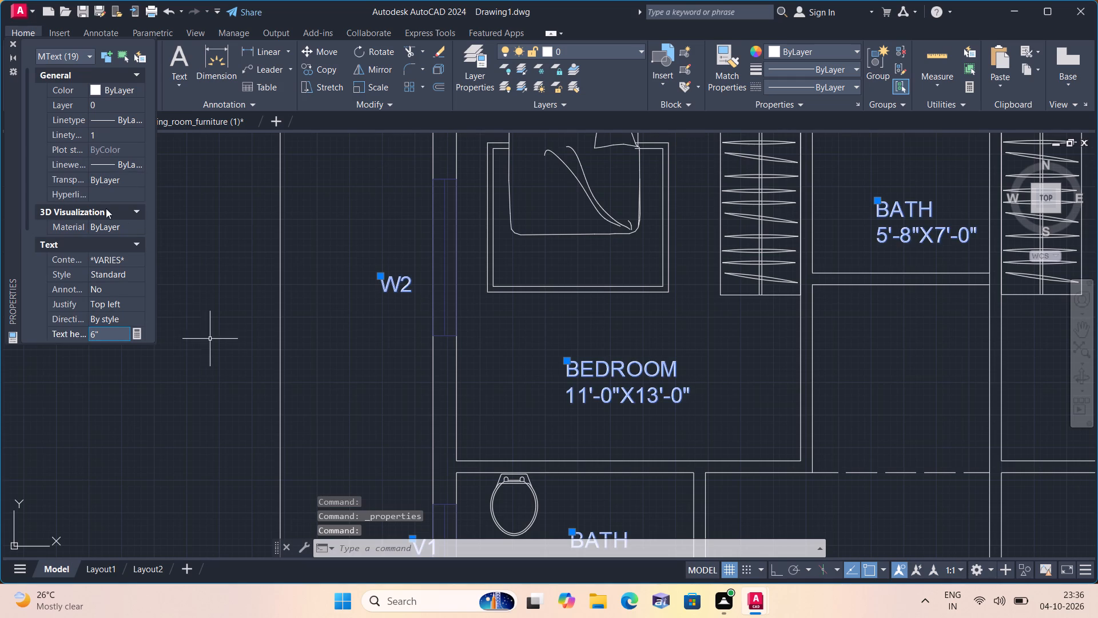
{"action": "left_click", "coordinate": [13, 45]}
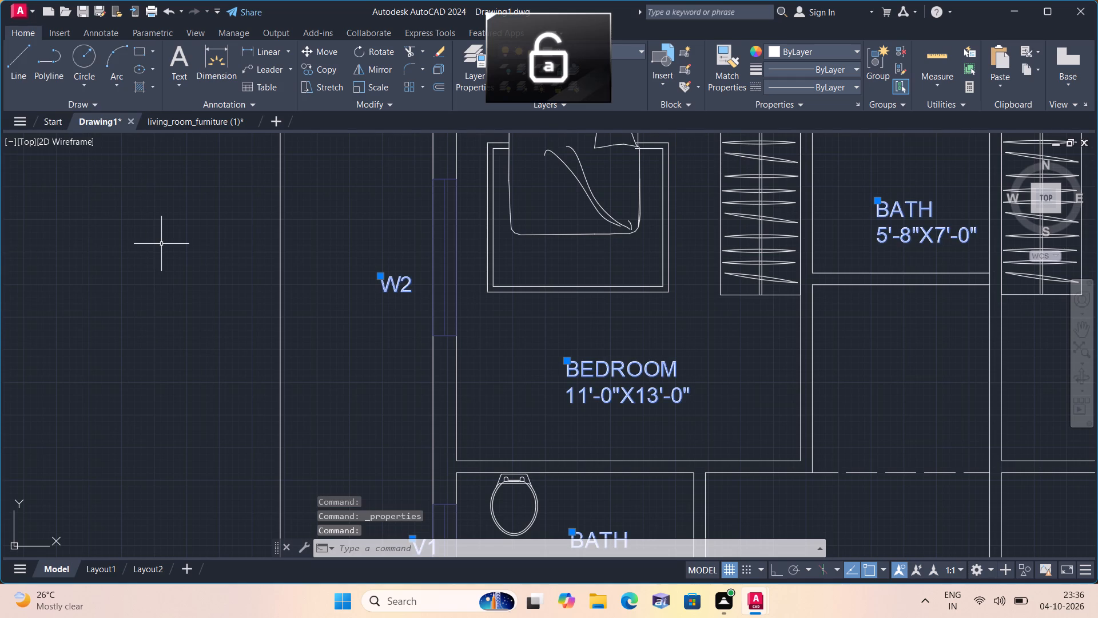
{"action": "key", "text": "Escape"}
{"action": "scroll", "coordinate": [164, 253], "scroll_direction": "down", "scroll_amount": 1}
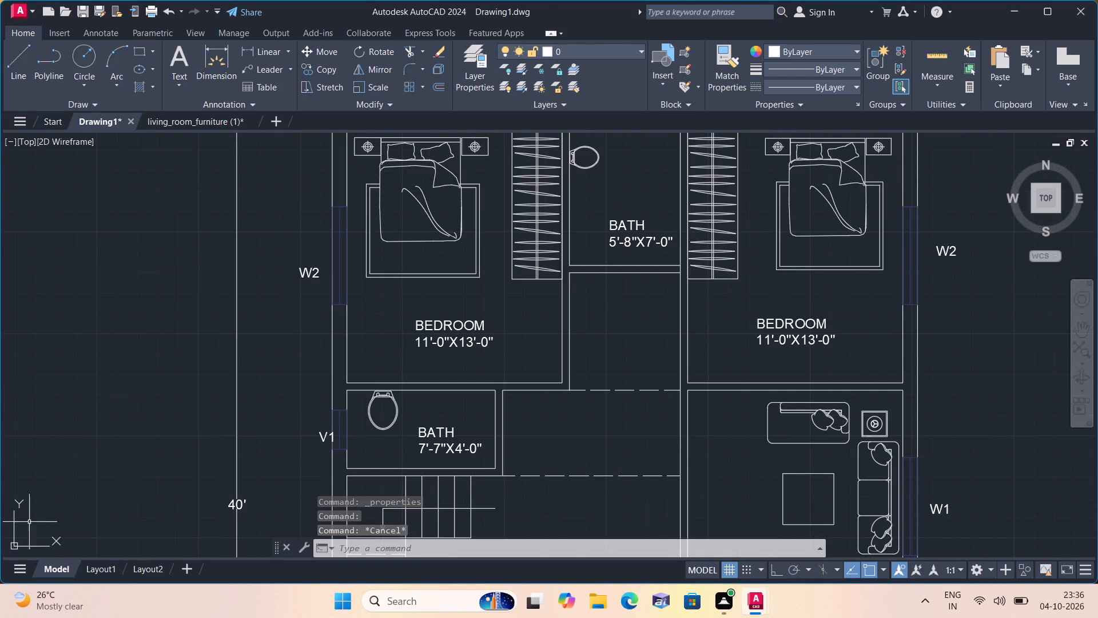
{"action": "scroll", "coordinate": [121, 559], "scroll_direction": "down", "scroll_amount": 1}
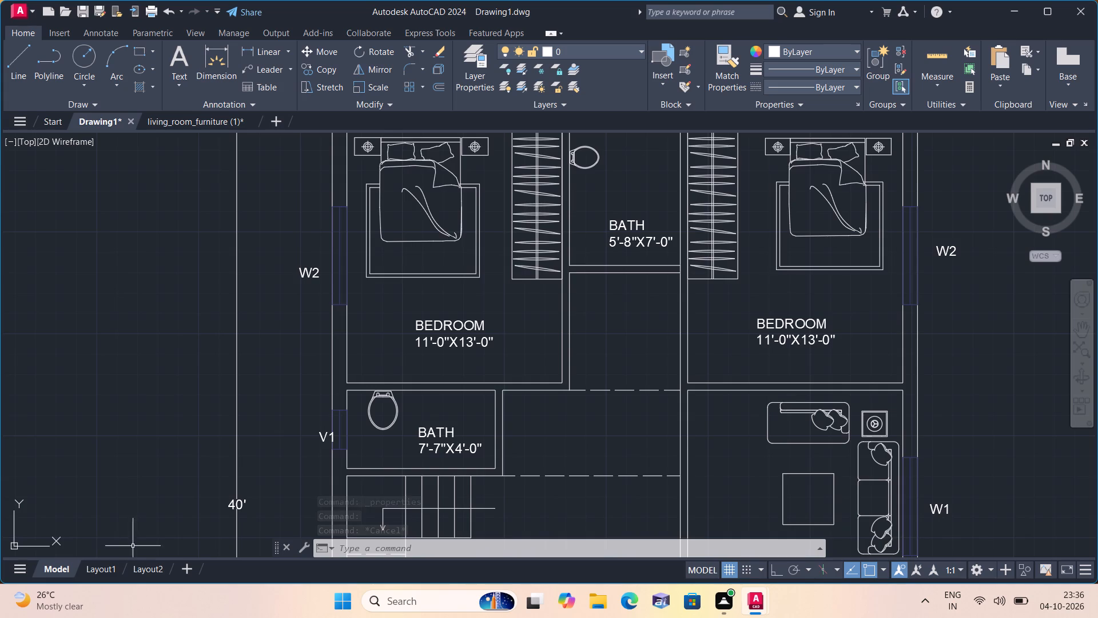
Move the W3 tag of the northwest bedroom's north window slightly west and closer to the wall, centring it on the window.
{"action": "scroll", "coordinate": [322, 401], "scroll_direction": "down", "scroll_amount": 1}
{"action": "middle_click_drag", "start_coordinate": [347, 390], "coordinate": [335, 449]}
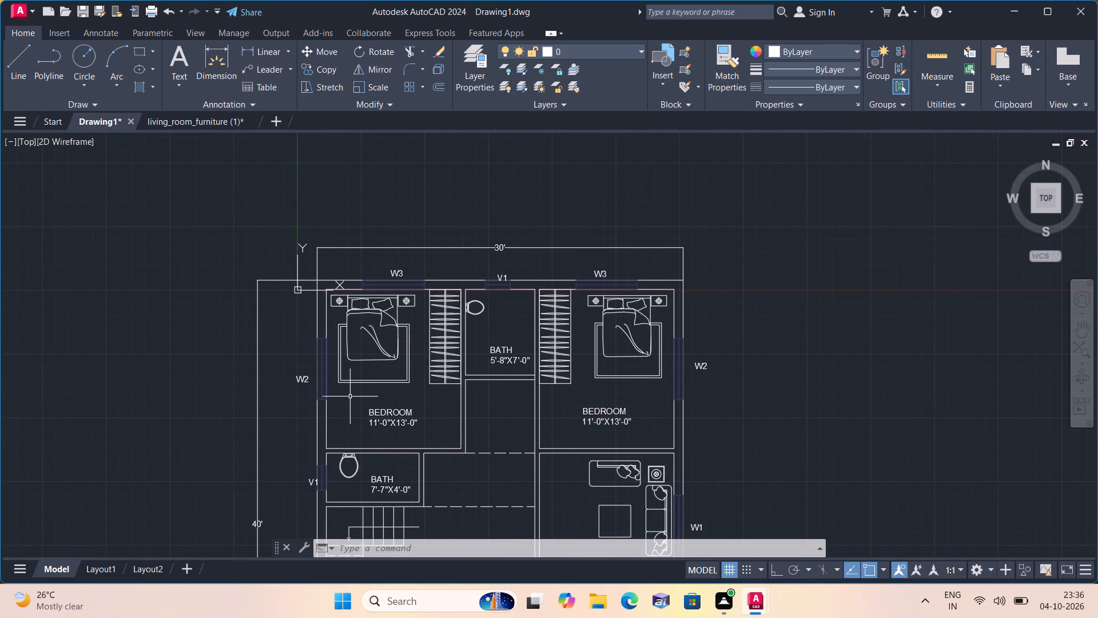
{"action": "scroll", "coordinate": [419, 296], "scroll_direction": "up", "scroll_amount": 1}
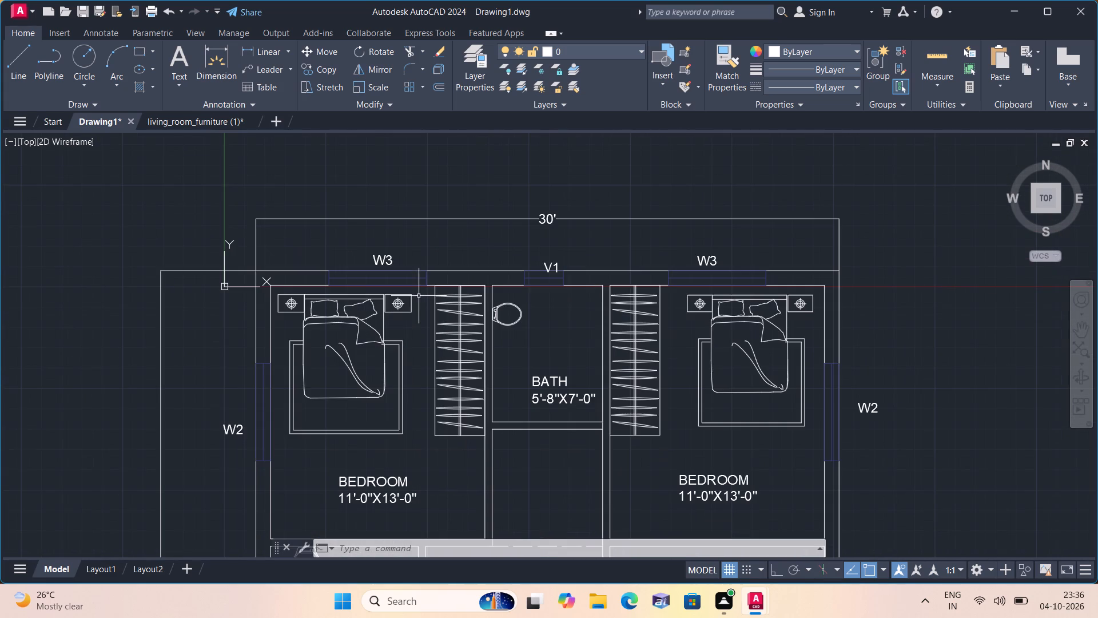
{"action": "scroll", "coordinate": [384, 262], "scroll_direction": "up", "scroll_amount": 2}
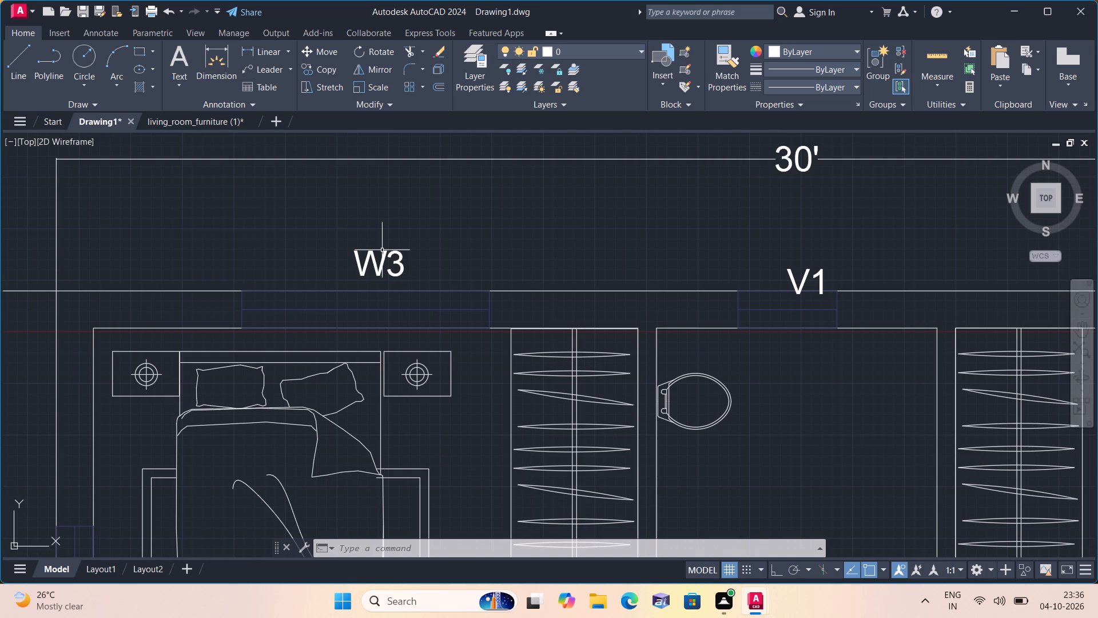
{"action": "scroll", "coordinate": [373, 243], "scroll_direction": "up", "scroll_amount": 1}
{"action": "left_click", "coordinate": [377, 263]}
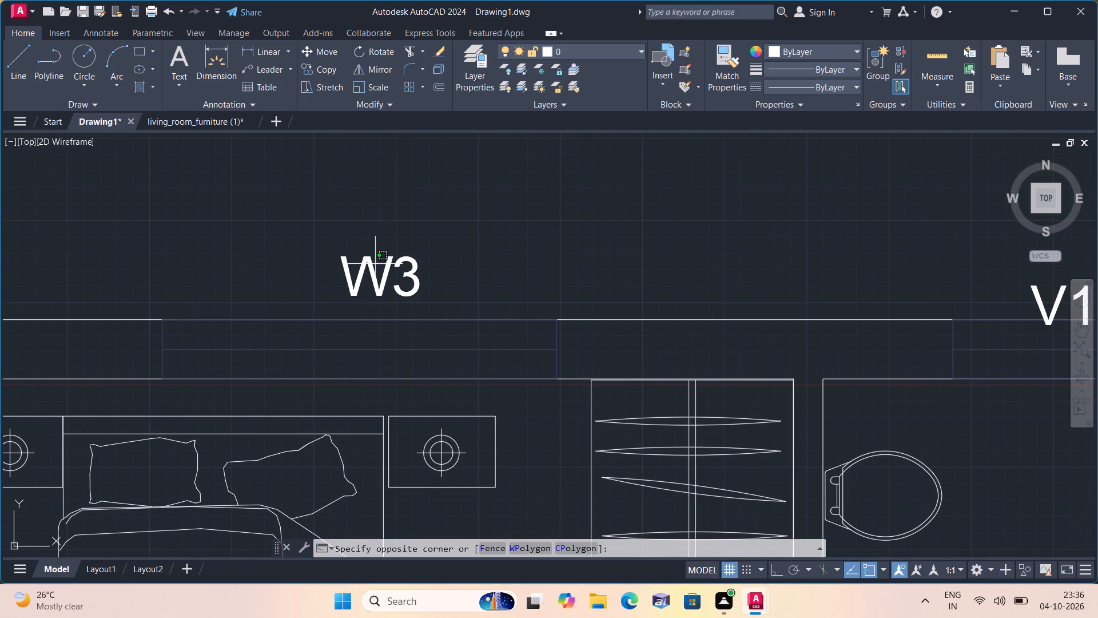
{"action": "left_click", "coordinate": [371, 264]}
{"action": "left_click", "coordinate": [337, 255]}
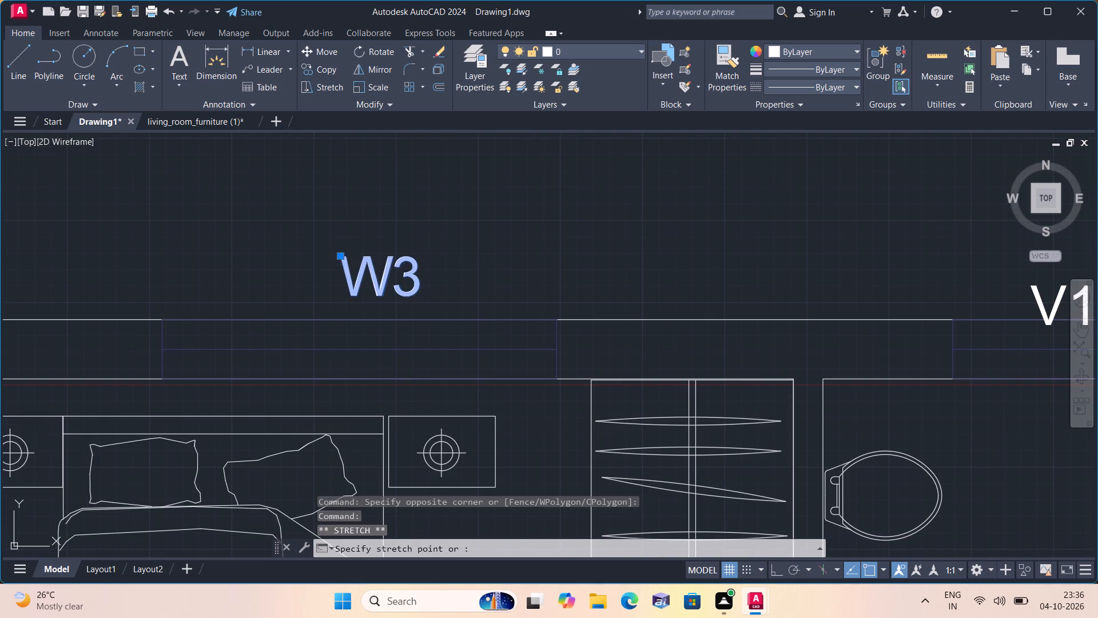
{"action": "left_click", "coordinate": [319, 264]}
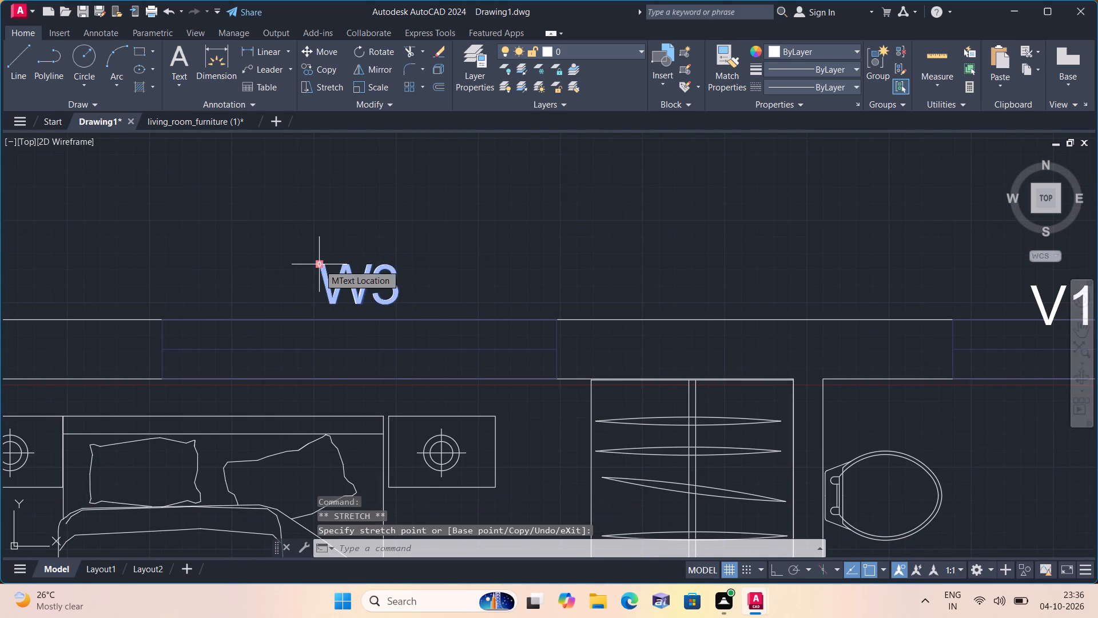
Move the V1 tag of the north bathroom's ventilator up and slightly west so it sits clear of the wall line.
{"action": "scroll", "coordinate": [322, 271], "scroll_direction": "down", "scroll_amount": 2}
{"action": "scroll", "coordinate": [581, 289], "scroll_direction": "up", "scroll_amount": 2}
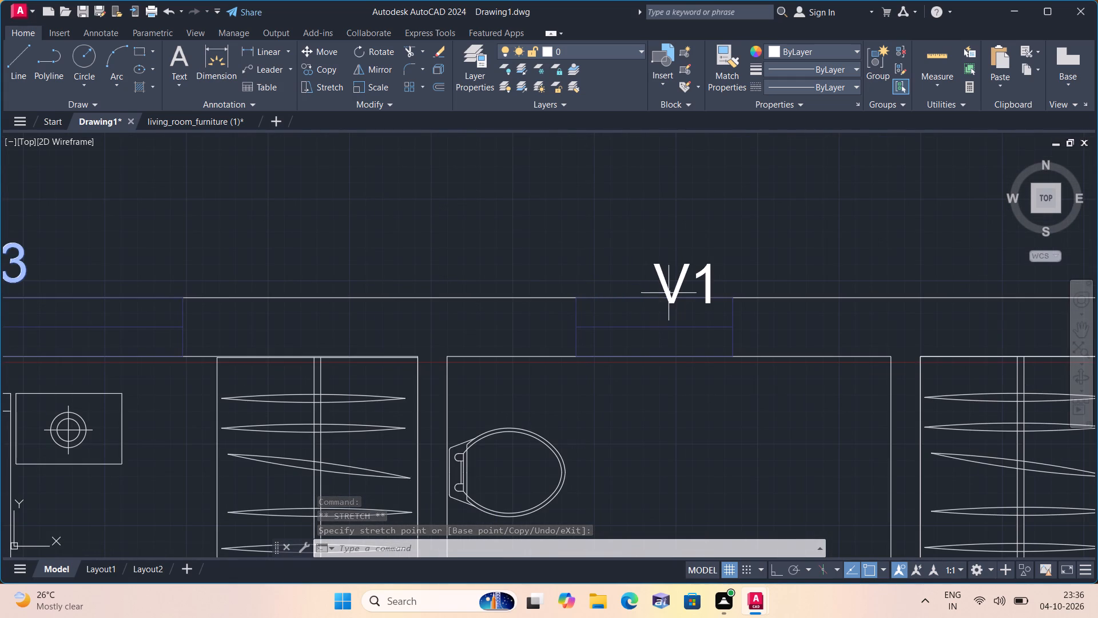
{"action": "left_click", "coordinate": [662, 279]}
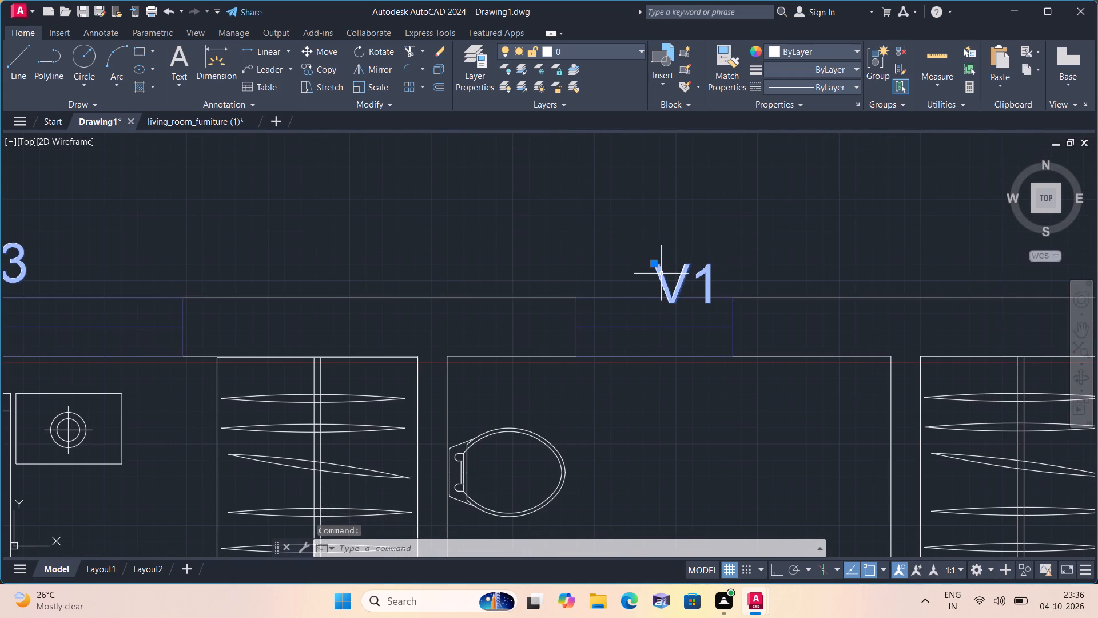
{"action": "left_click", "coordinate": [655, 266]}
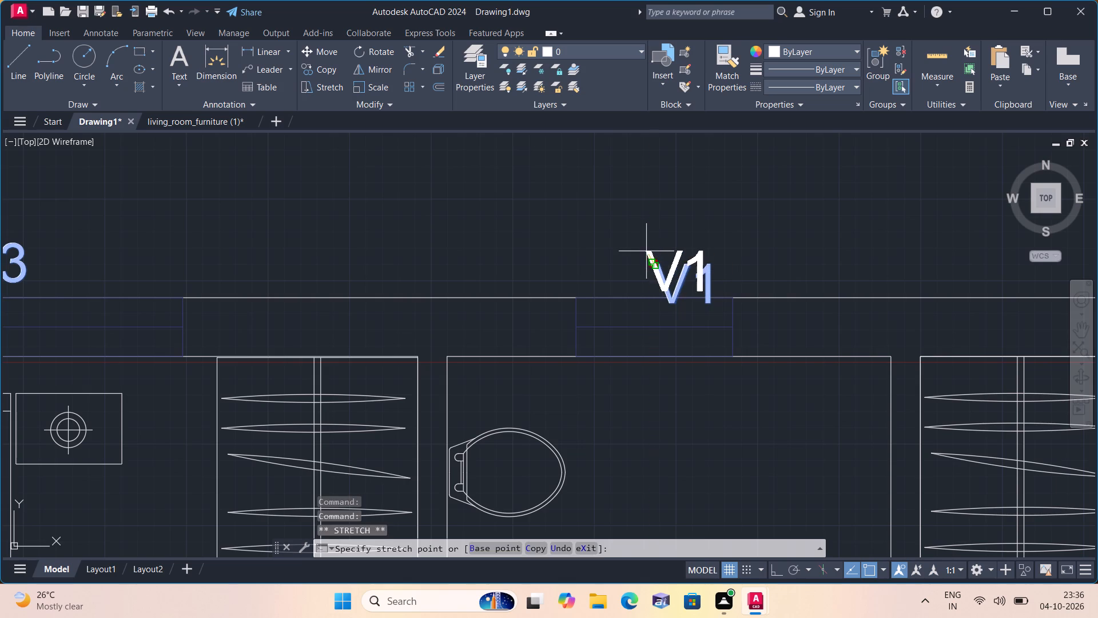
{"action": "left_click", "coordinate": [635, 248]}
Move the W3 tag of the northeast bedroom's north window east and slightly down, nearer the window's midpoint.
{"action": "scroll", "coordinate": [635, 248], "scroll_direction": "down", "scroll_amount": 2}
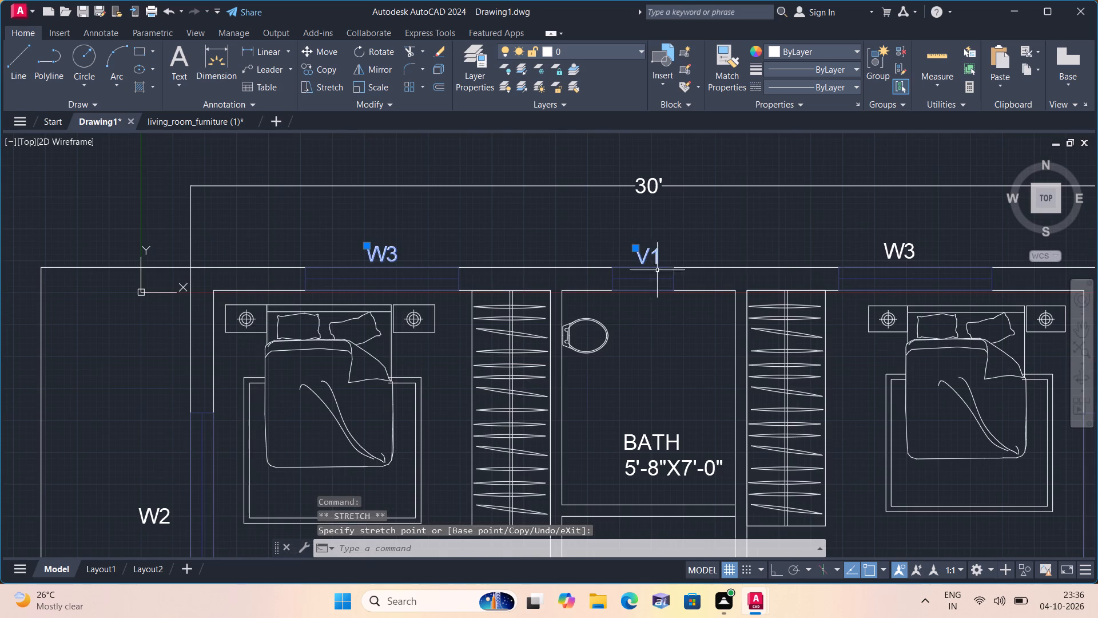
{"action": "middle_click_drag", "start_coordinate": [841, 251], "coordinate": [691, 252]}
{"action": "scroll", "coordinate": [733, 258], "scroll_direction": "up", "scroll_amount": 2}
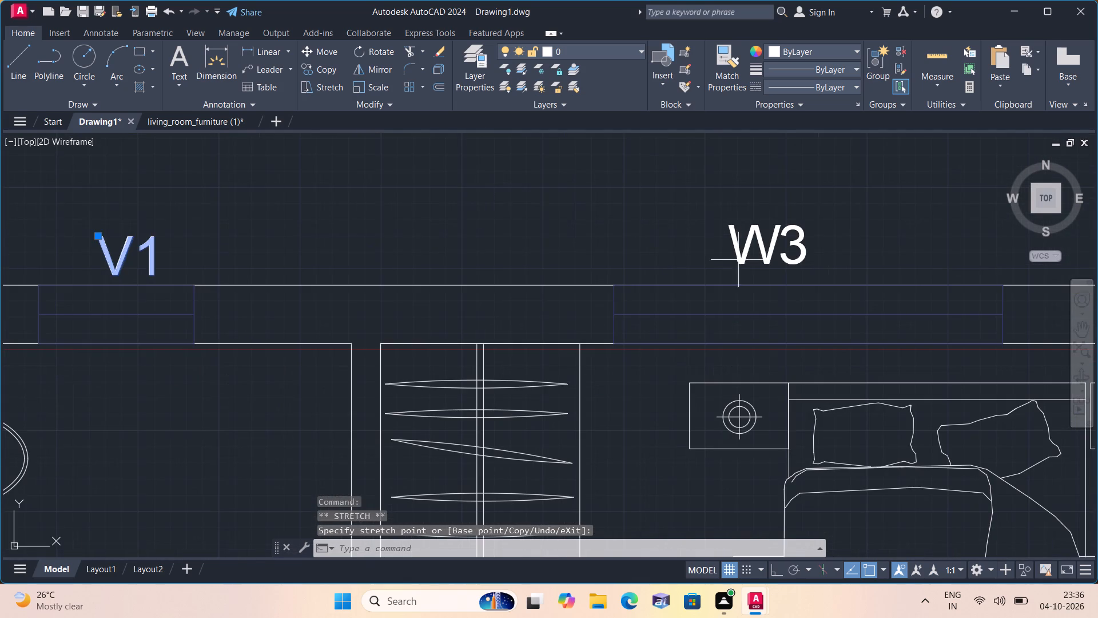
{"action": "scroll", "coordinate": [782, 262], "scroll_direction": "up", "scroll_amount": 1}
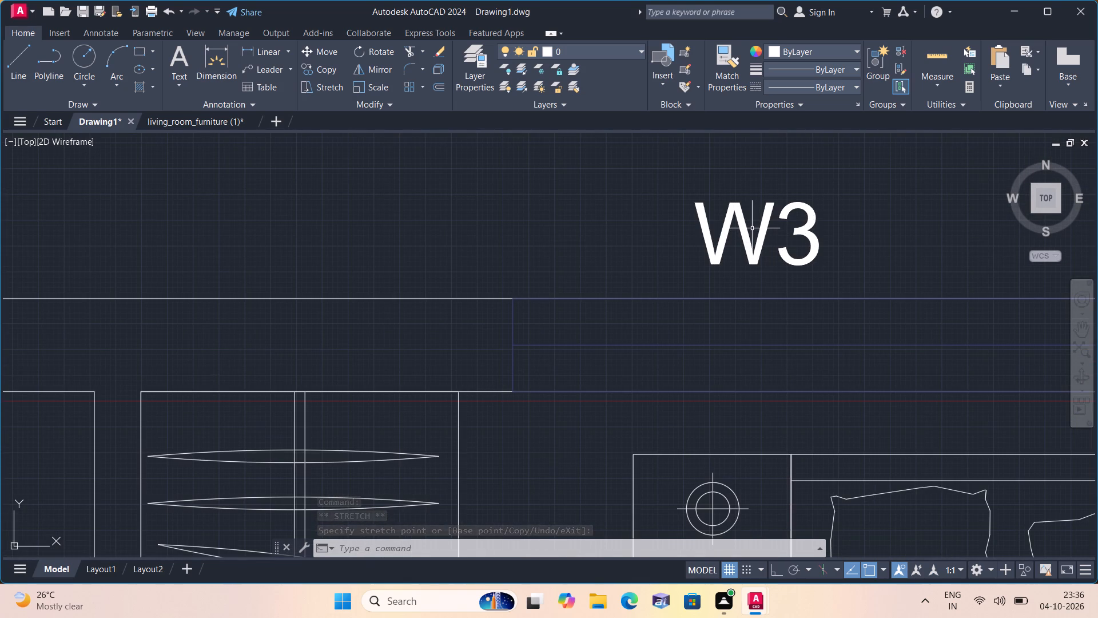
{"action": "left_click", "coordinate": [721, 227]}
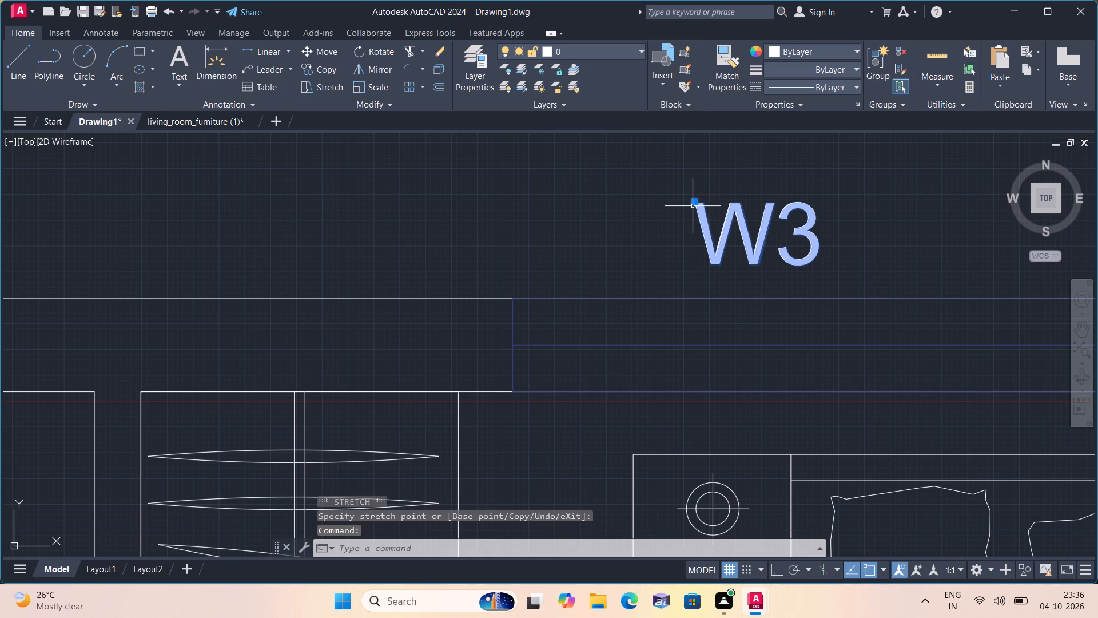
{"action": "left_click", "coordinate": [693, 201]}
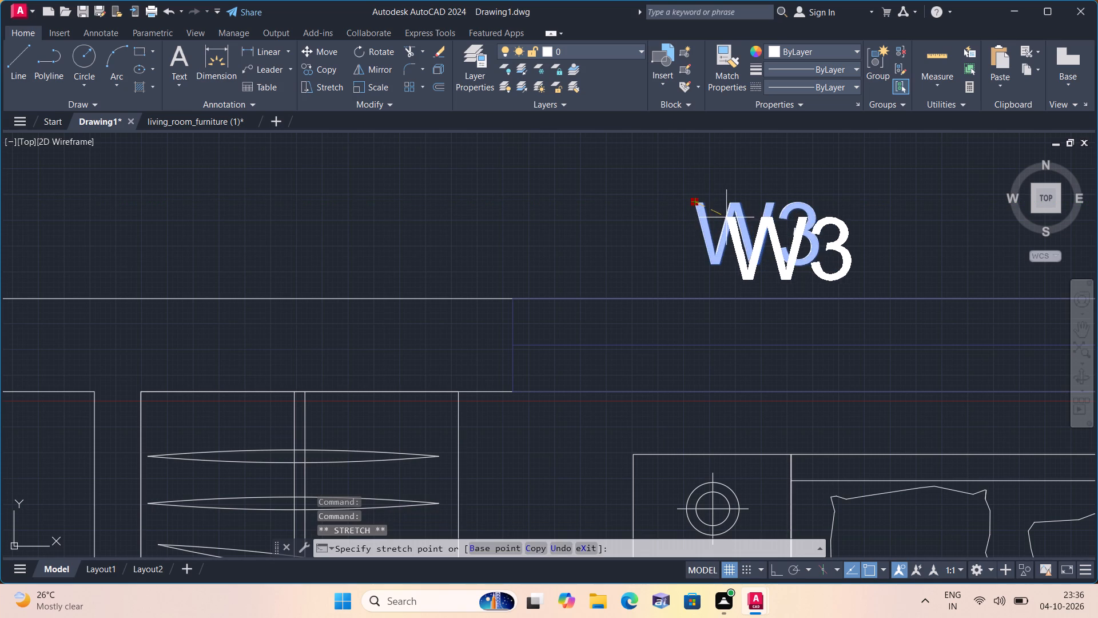
{"action": "left_click", "coordinate": [734, 219]}
Move the W2 tag of the northeast bedroom's east window closer to the wall and level with the window's middle.
{"action": "middle_click_drag", "start_coordinate": [737, 222], "coordinate": [714, 210]}
{"action": "scroll", "coordinate": [729, 217], "scroll_direction": "down", "scroll_amount": 4}
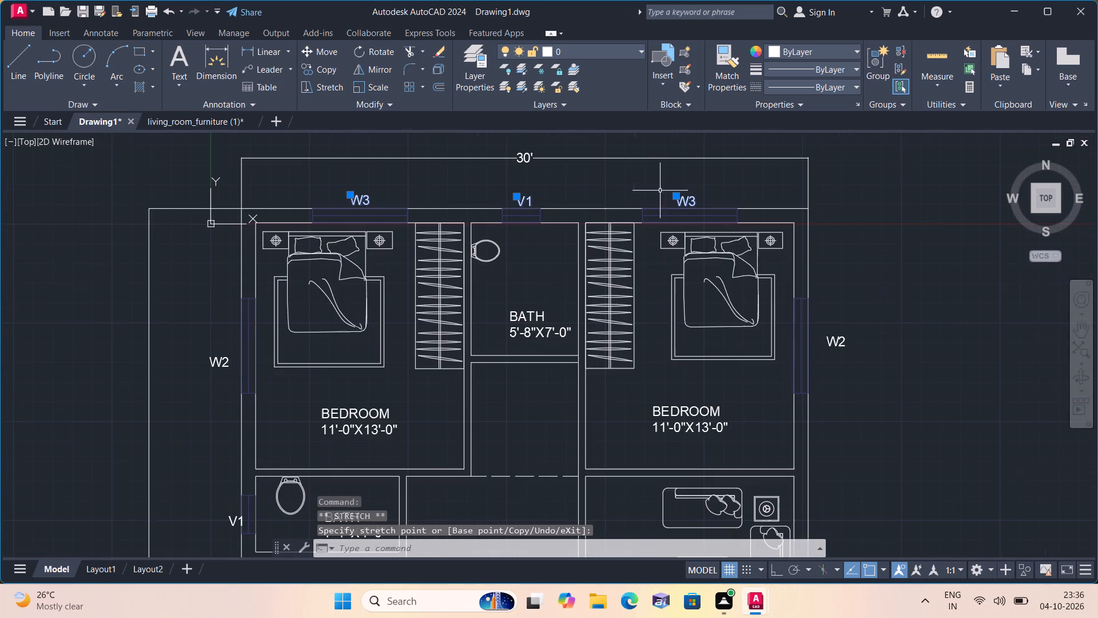
{"action": "middle_click_drag", "start_coordinate": [727, 274], "coordinate": [687, 215]}
{"action": "scroll", "coordinate": [798, 288], "scroll_direction": "up", "scroll_amount": 2}
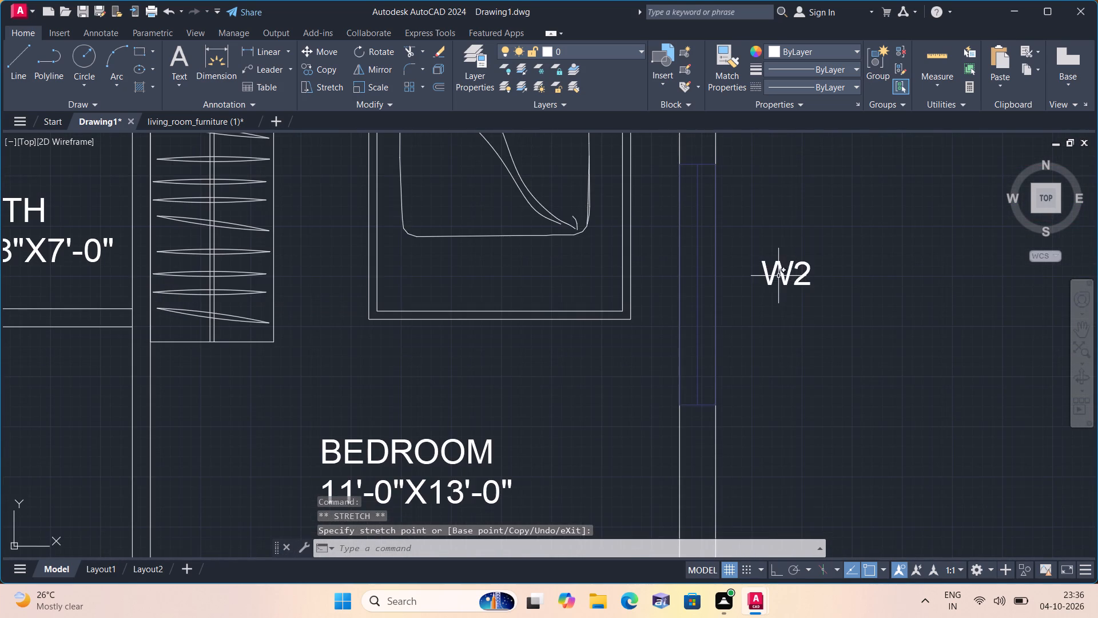
{"action": "left_click", "coordinate": [778, 276]}
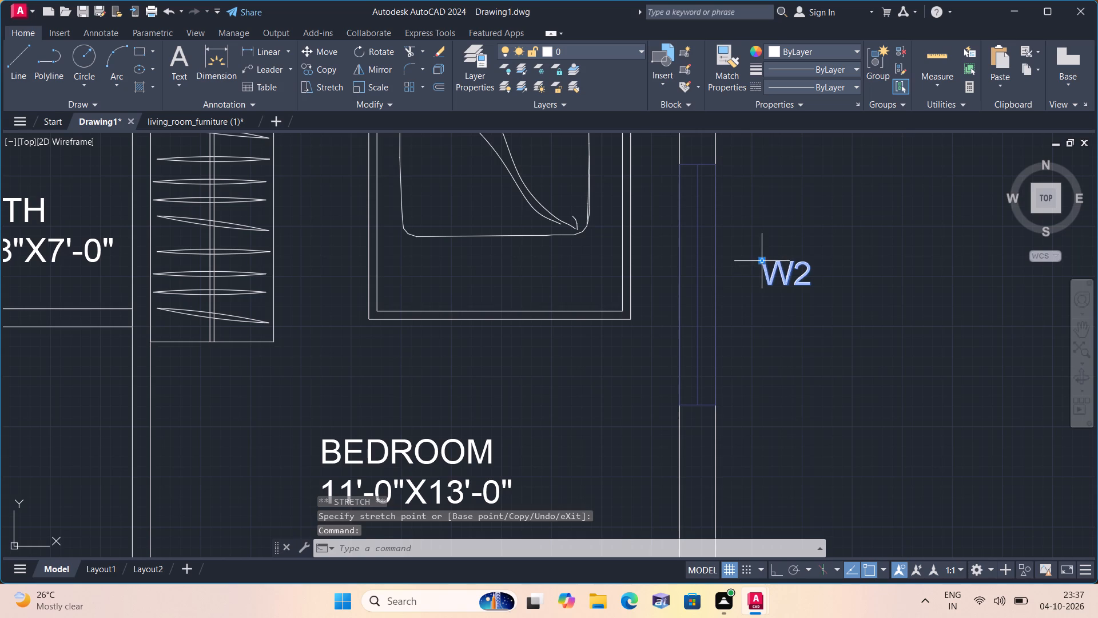
{"action": "left_click", "coordinate": [763, 259]}
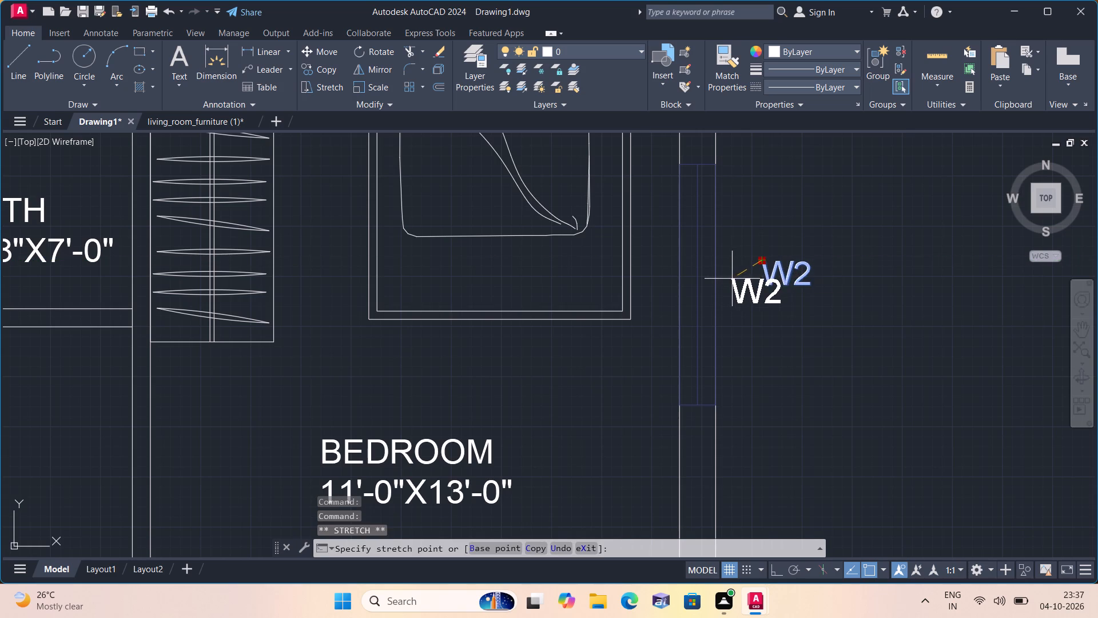
{"action": "left_click", "coordinate": [732, 279]}
Move the W1 tag of the living room's east window closer to the outer wall and slightly down.
{"action": "middle_click_drag", "start_coordinate": [760, 331], "coordinate": [750, 301]}
{"action": "scroll", "coordinate": [750, 308], "scroll_direction": "down", "scroll_amount": 3}
{"action": "middle_click_drag", "start_coordinate": [781, 374], "coordinate": [770, 256]}
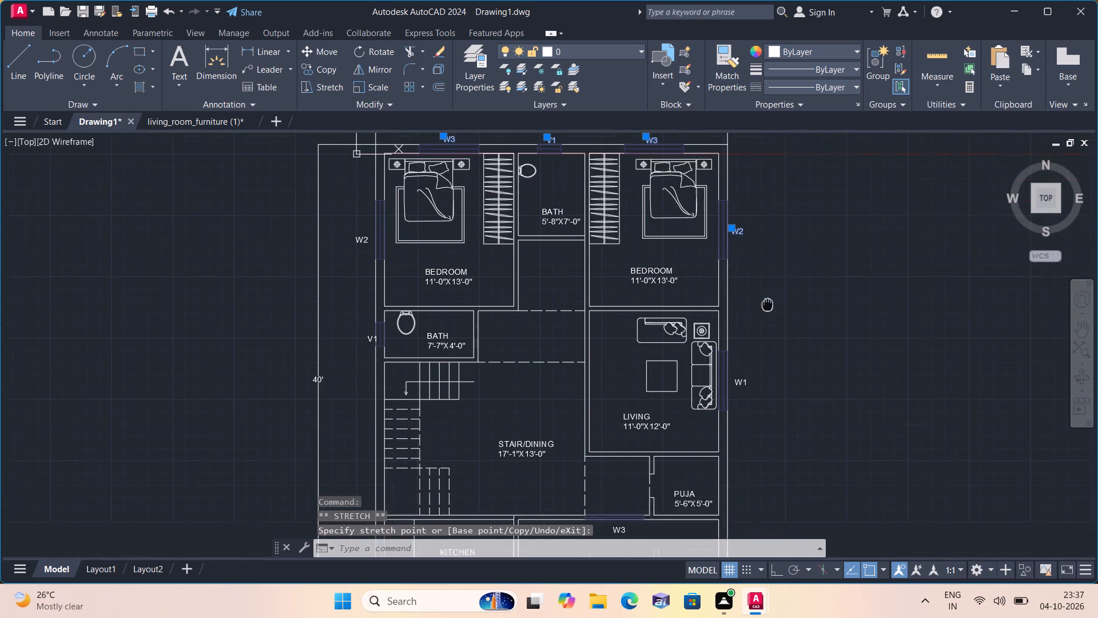
{"action": "middle_click_drag", "start_coordinate": [770, 256], "coordinate": [769, 259]}
{"action": "scroll", "coordinate": [757, 342], "scroll_direction": "up", "scroll_amount": 2}
{"action": "scroll", "coordinate": [680, 266], "scroll_direction": "up", "scroll_amount": 2}
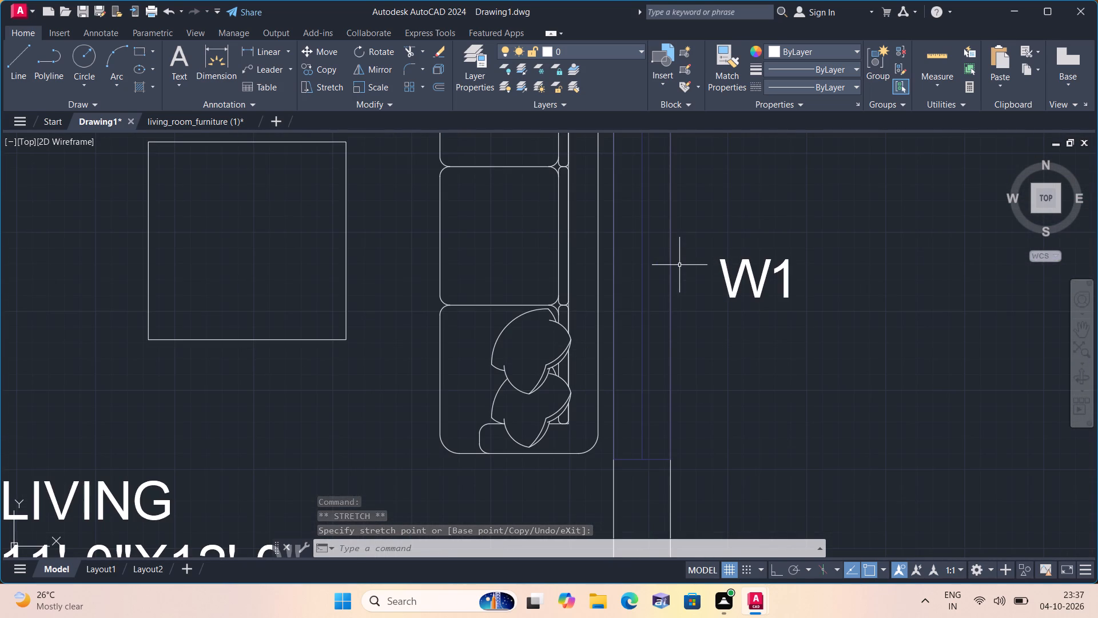
{"action": "left_click", "coordinate": [730, 267]}
{"action": "left_click", "coordinate": [717, 262]}
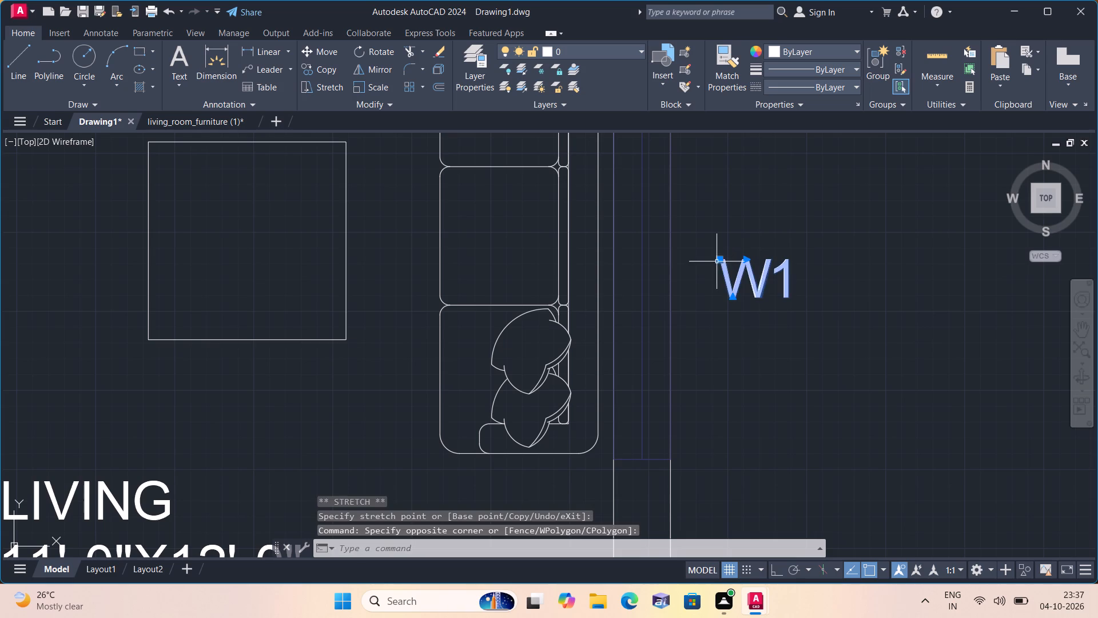
{"action": "left_click", "coordinate": [719, 260]}
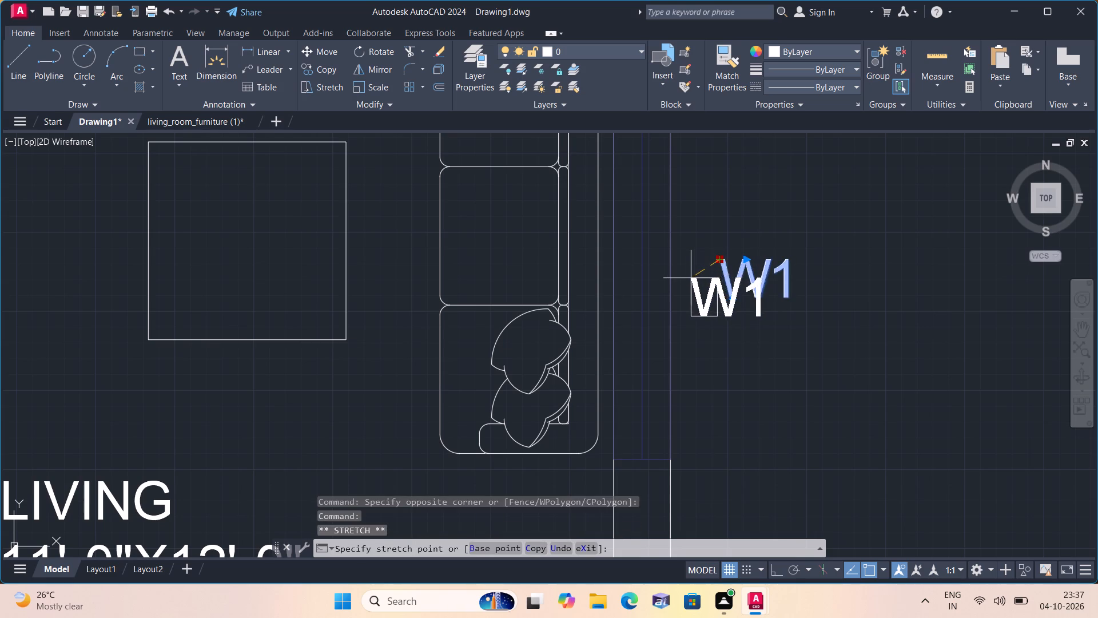
{"action": "left_click", "coordinate": [691, 278]}
Move the W2 tag of the kitchen's south window up close to the wall, centred below the window.
{"action": "scroll", "coordinate": [693, 267], "scroll_direction": "down", "scroll_amount": 3}
{"action": "middle_click_drag", "start_coordinate": [717, 377], "coordinate": [728, 244]}
{"action": "scroll", "coordinate": [717, 377], "scroll_direction": "down", "scroll_amount": 1}
{"action": "scroll", "coordinate": [605, 323], "scroll_direction": "up", "scroll_amount": 3}
{"action": "middle_click_drag", "start_coordinate": [604, 323], "coordinate": [646, 259]}
{"action": "scroll", "coordinate": [619, 294], "scroll_direction": "down", "scroll_amount": 1}
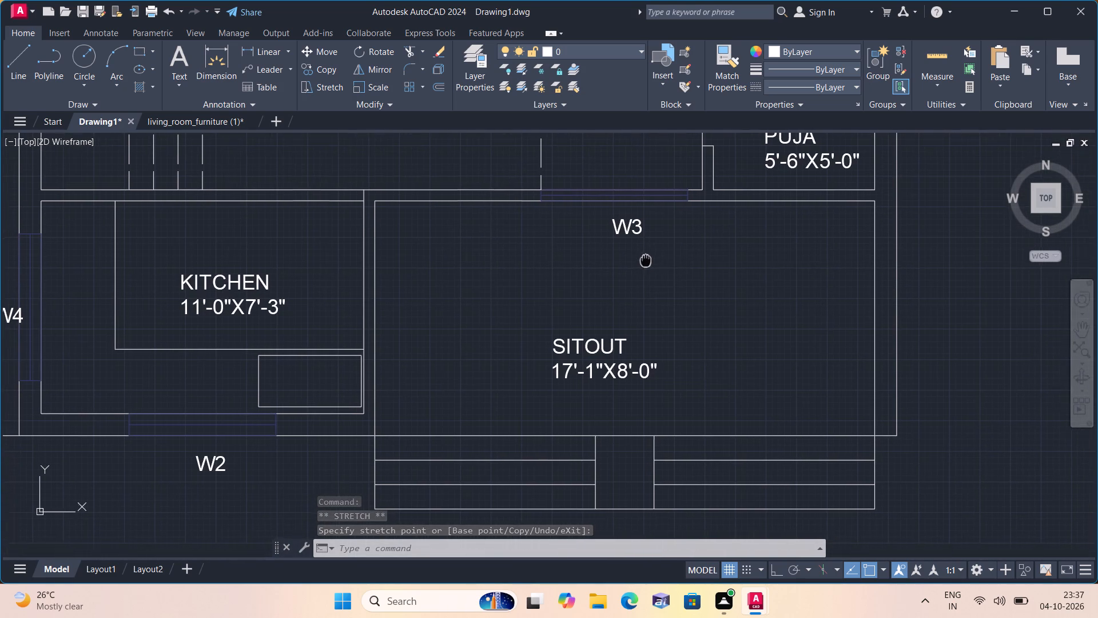
{"action": "middle_click_drag", "start_coordinate": [255, 477], "coordinate": [298, 436]}
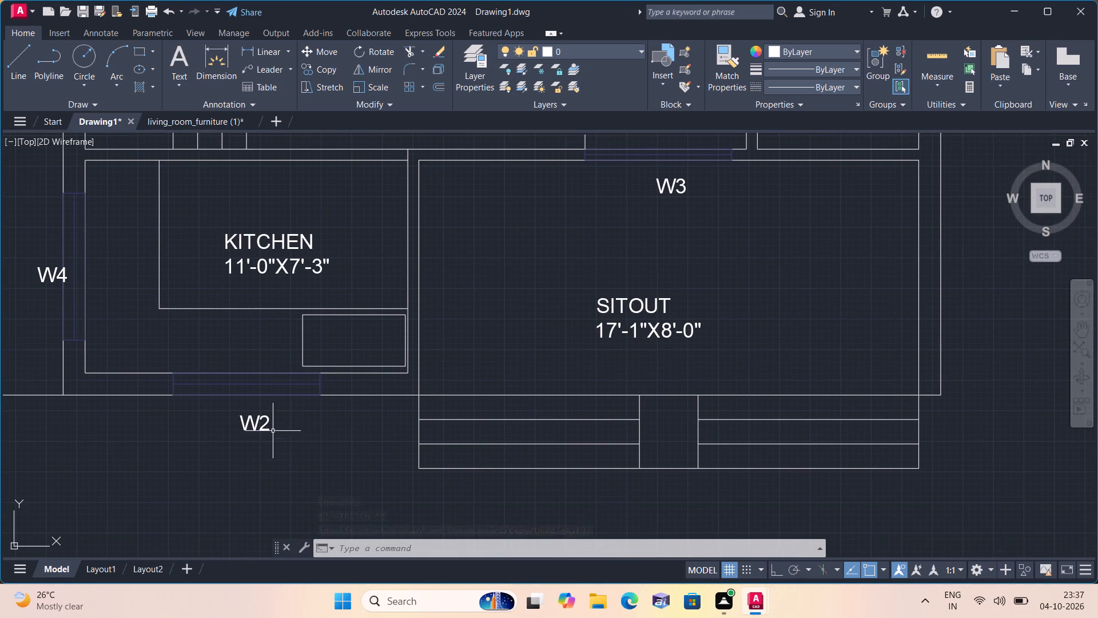
{"action": "left_click", "coordinate": [249, 428]}
{"action": "scroll", "coordinate": [248, 427], "scroll_direction": "up", "scroll_amount": 1}
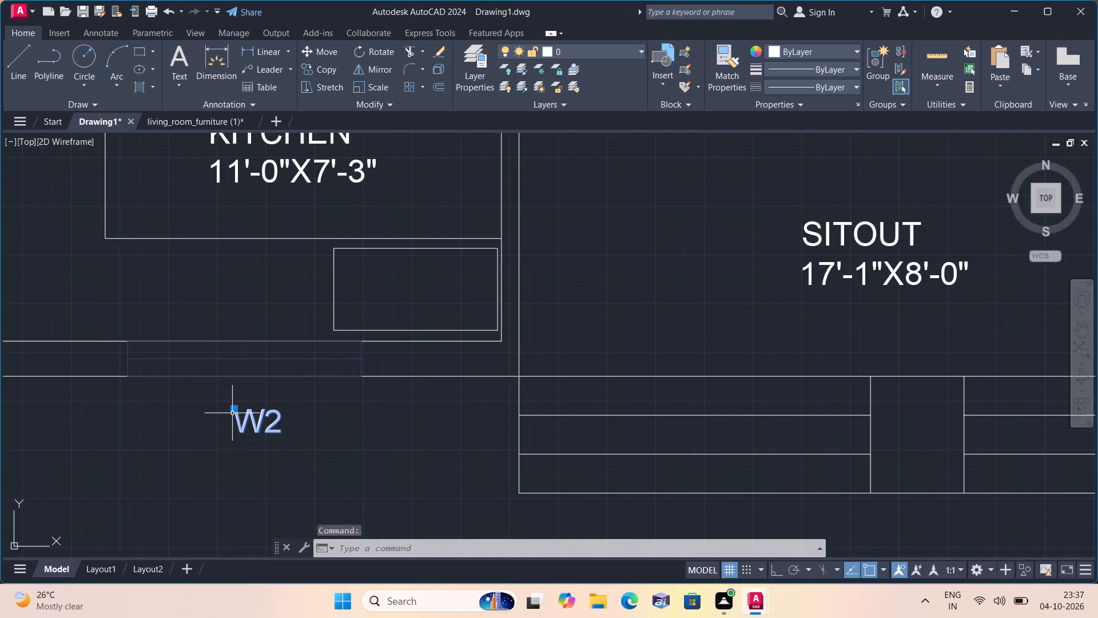
{"action": "left_click", "coordinate": [234, 409]}
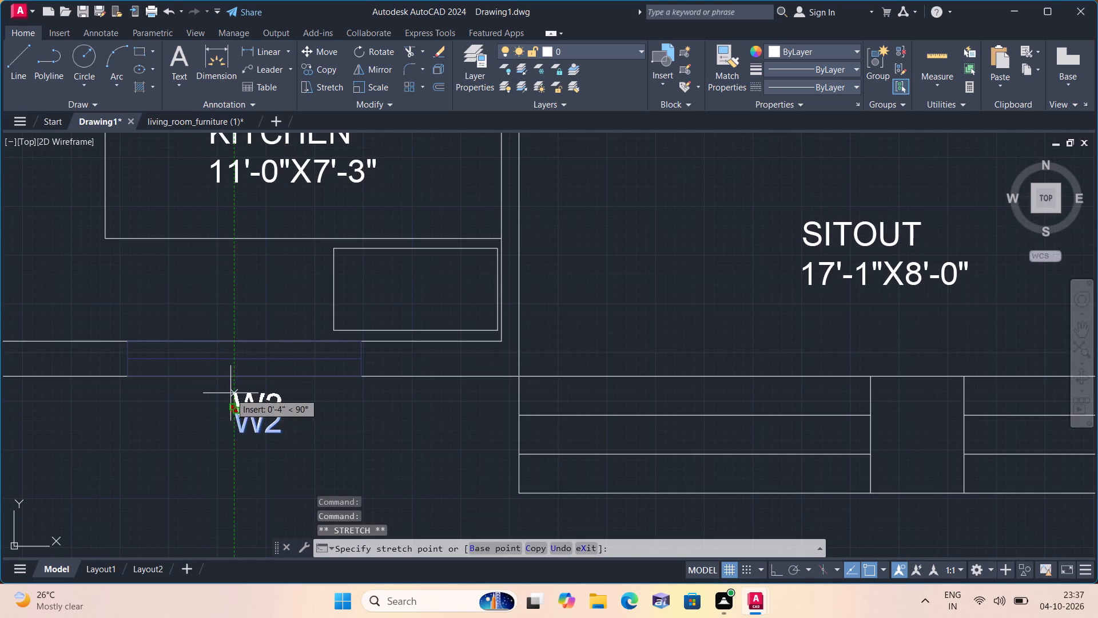
{"action": "left_click", "coordinate": [220, 388]}
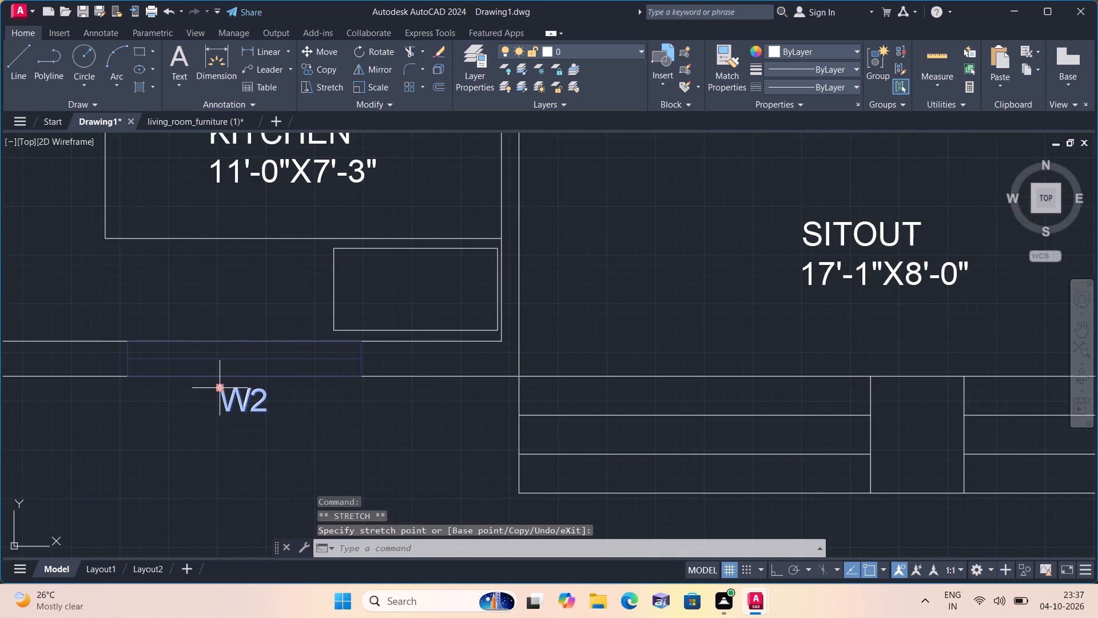
Move the W3 tag in the sitout up close to the wall, centred below its window.
{"action": "scroll", "coordinate": [257, 362], "scroll_direction": "down", "scroll_amount": 2}
{"action": "middle_click_drag", "start_coordinate": [307, 331], "coordinate": [386, 474]}
{"action": "scroll", "coordinate": [607, 360], "scroll_direction": "up", "scroll_amount": 2}
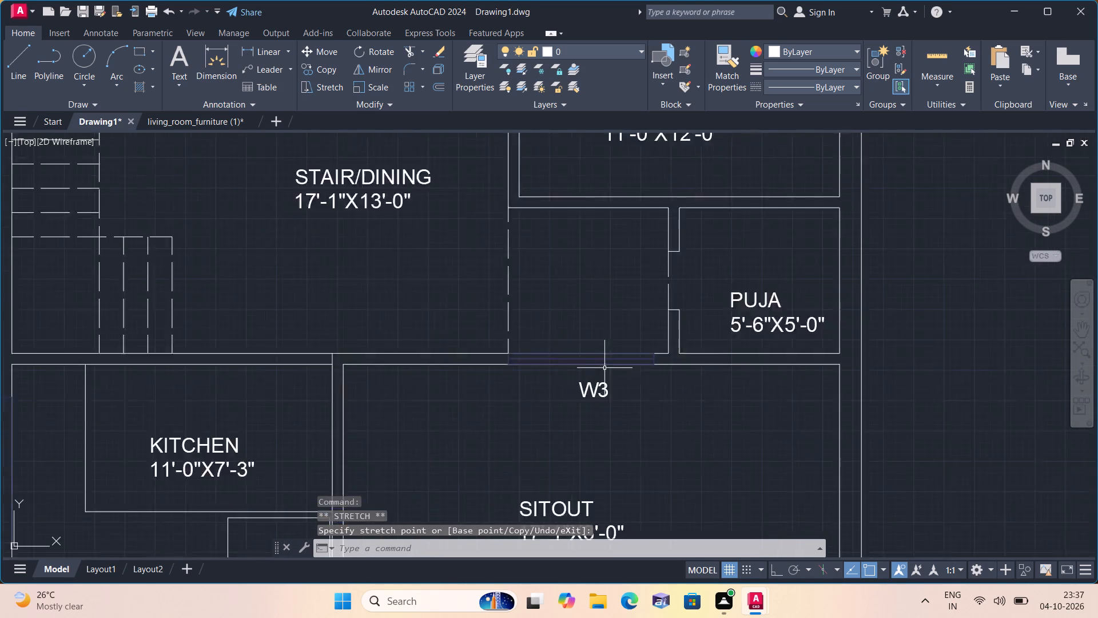
{"action": "left_click", "coordinate": [590, 399]}
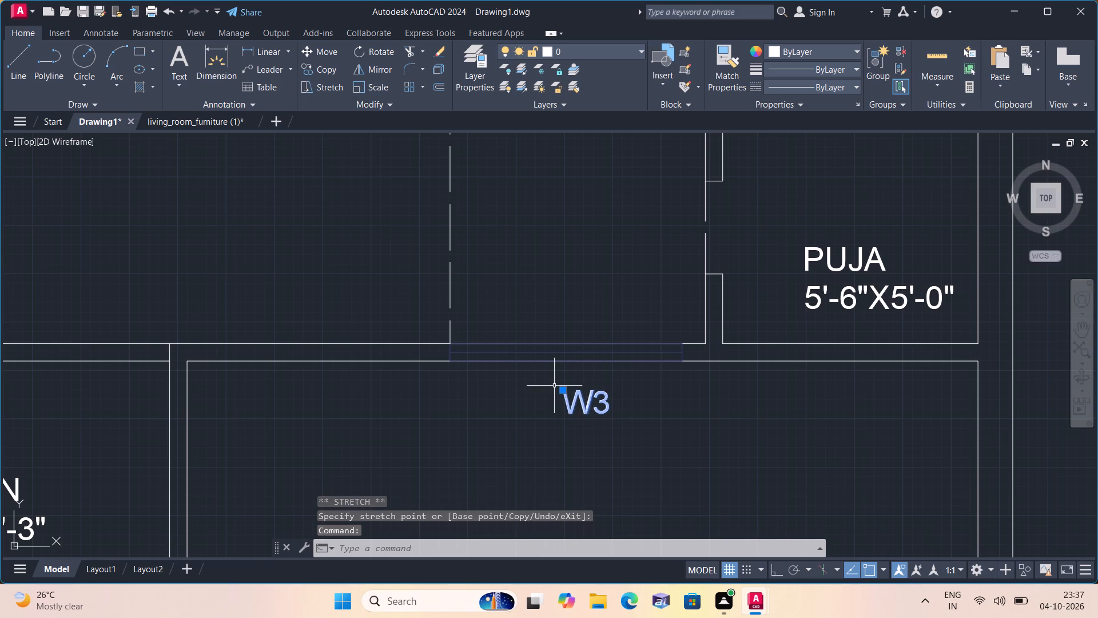
{"action": "left_click", "coordinate": [562, 387]}
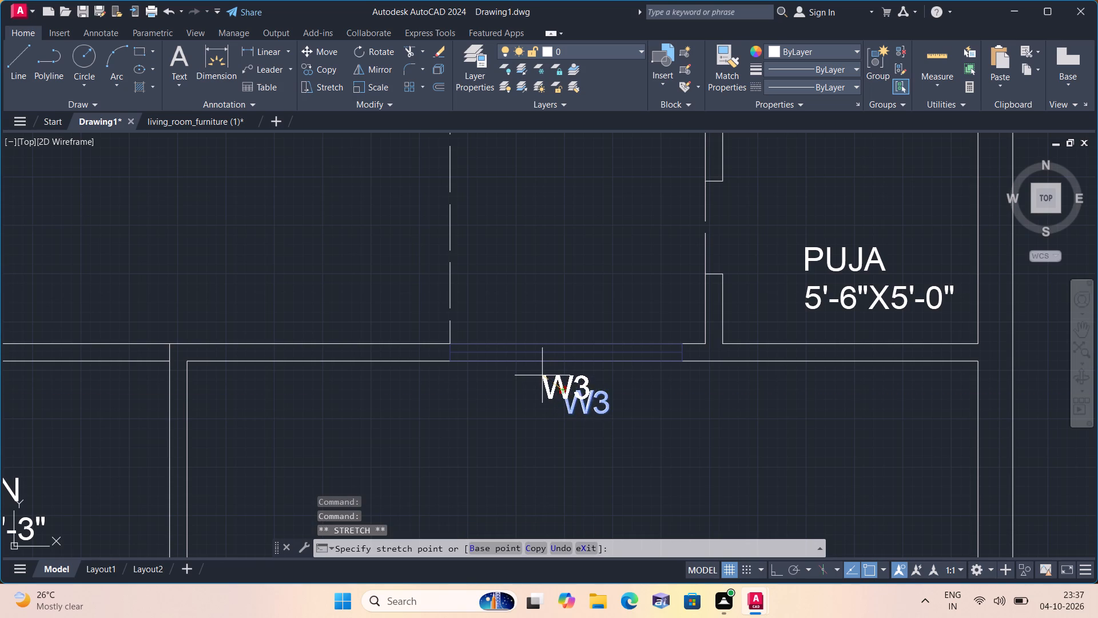
{"action": "left_click", "coordinate": [542, 374]}
Move the W4 tag of the kitchen's west window outward and up so it clears the wall line beside the window.
{"action": "scroll", "coordinate": [439, 402], "scroll_direction": "down", "scroll_amount": 2}
{"action": "middle_click_drag", "start_coordinate": [418, 418], "coordinate": [818, 324]}
{"action": "scroll", "coordinate": [487, 414], "scroll_direction": "down", "scroll_amount": 1}
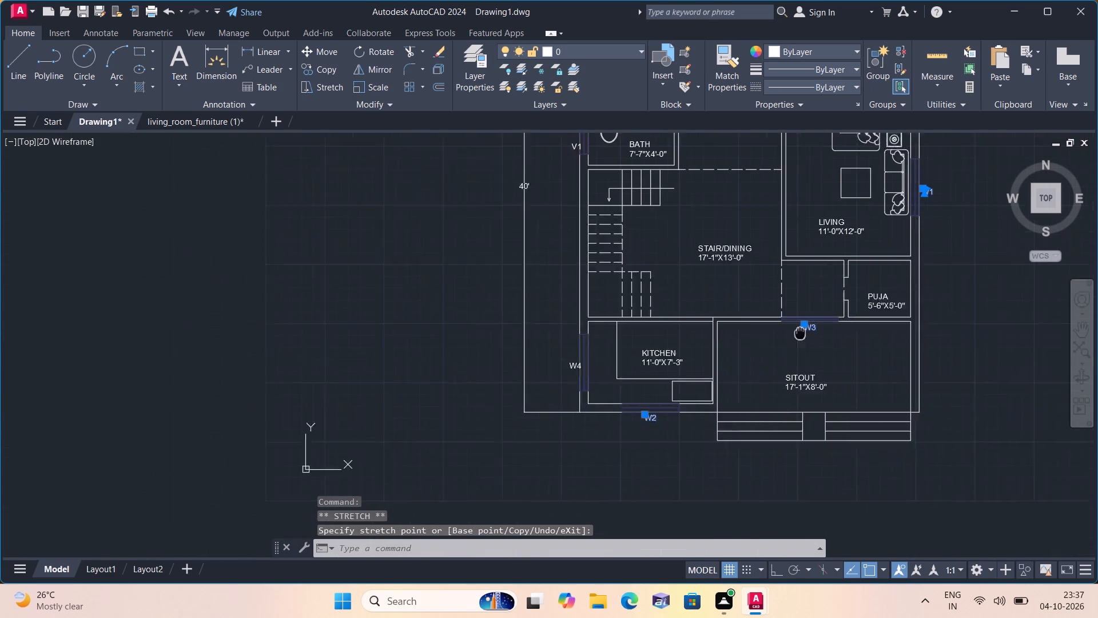
{"action": "scroll", "coordinate": [605, 361], "scroll_direction": "up", "scroll_amount": 3}
{"action": "left_click", "coordinate": [639, 327]}
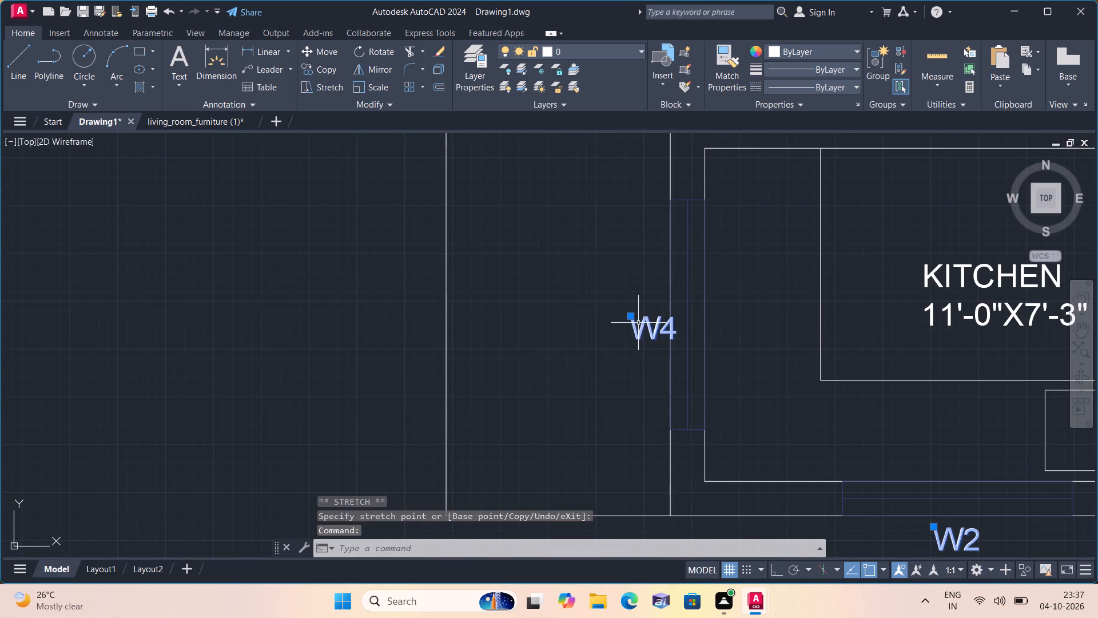
{"action": "left_click", "coordinate": [632, 316]}
{"action": "left_click", "coordinate": [615, 292]}
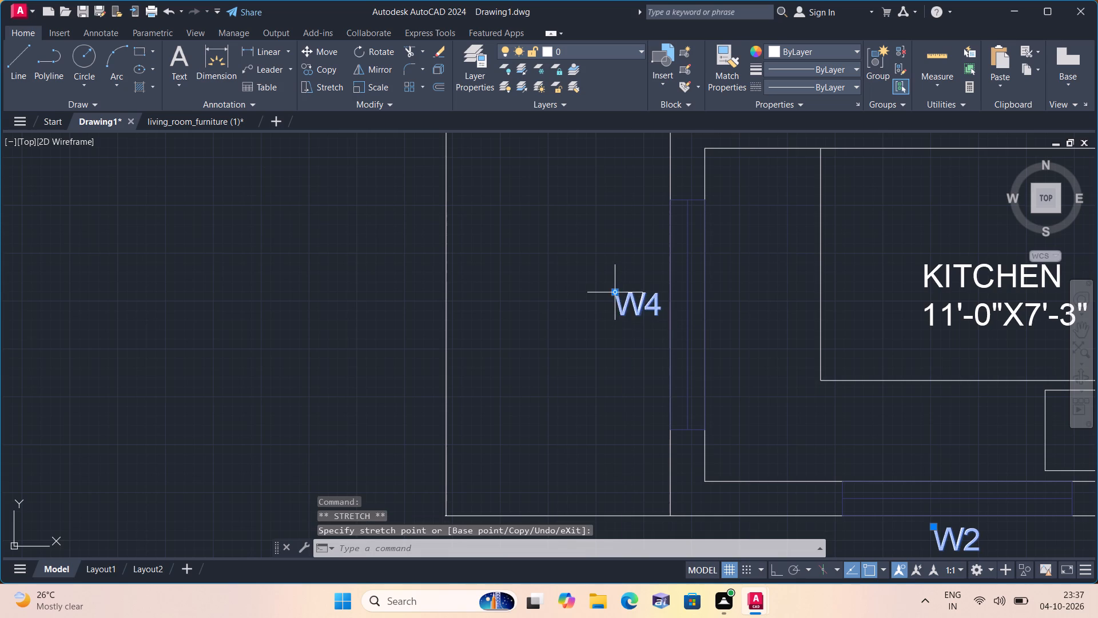
Move the V1 tag of the west bath's ventilator outward and slightly up so it clears the wall line.
{"action": "scroll", "coordinate": [615, 278], "scroll_direction": "down", "scroll_amount": 1}
{"action": "middle_click_drag", "start_coordinate": [615, 278], "coordinate": [600, 472]}
{"action": "scroll", "coordinate": [606, 427], "scroll_direction": "down", "scroll_amount": 1}
{"action": "middle_click_drag", "start_coordinate": [607, 286], "coordinate": [602, 553]}
{"action": "scroll", "coordinate": [614, 388], "scroll_direction": "up", "scroll_amount": 1}
{"action": "left_click", "coordinate": [614, 403]}
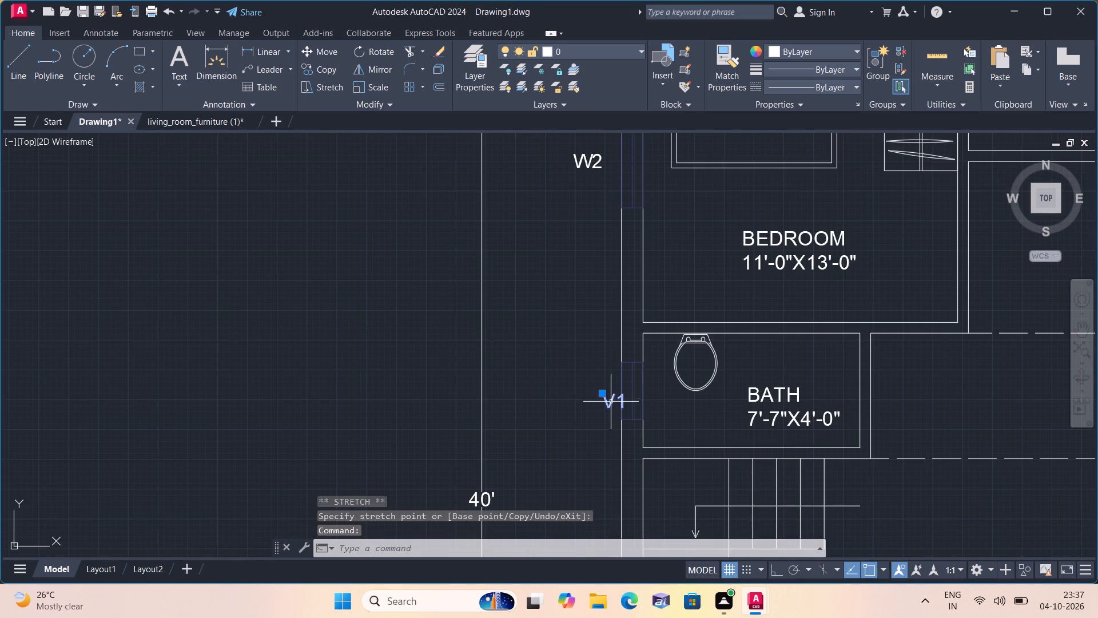
{"action": "left_click", "coordinate": [601, 392]}
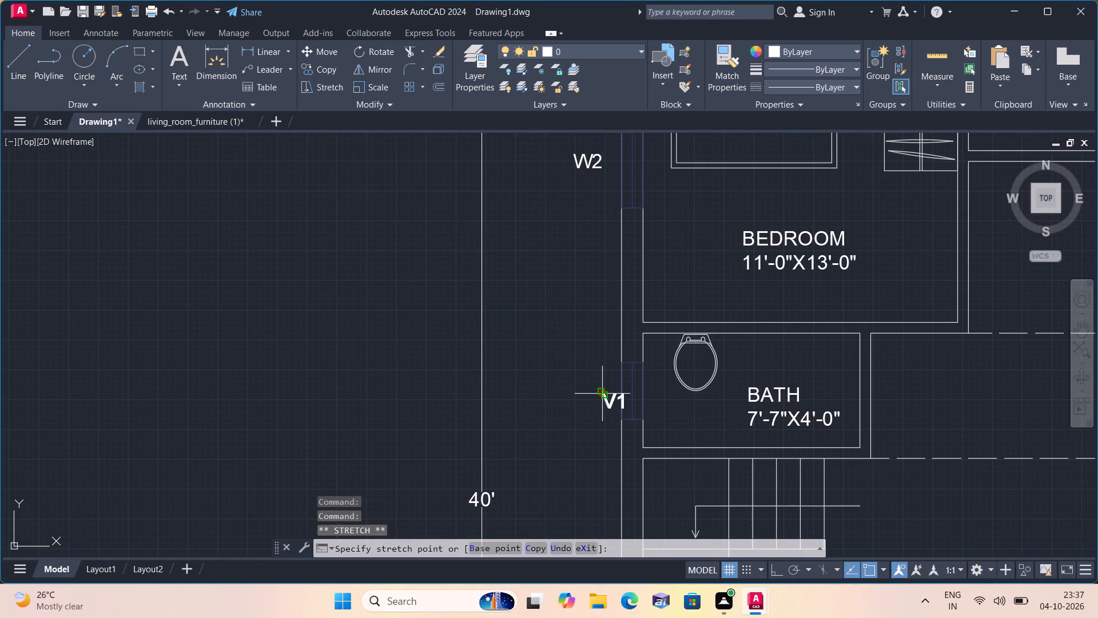
{"action": "left_click", "coordinate": [594, 385]}
Move the W2 tag of the west bedroom's window closer to the wall and up, centred beside the window.
{"action": "middle_click_drag", "start_coordinate": [607, 332], "coordinate": [629, 439]}
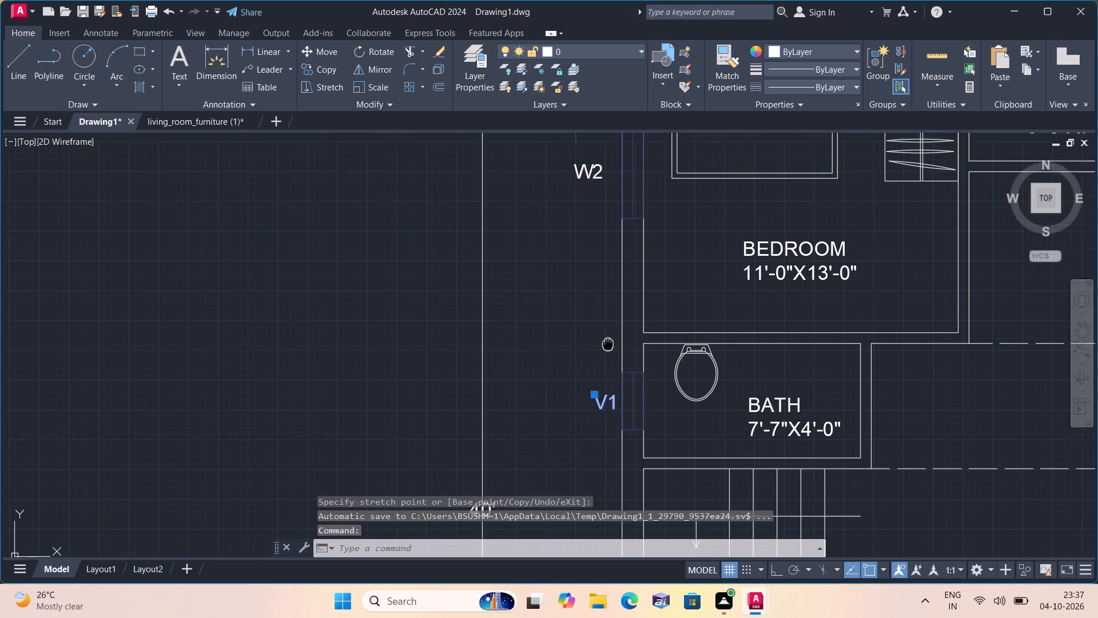
{"action": "middle_click_drag", "start_coordinate": [629, 439], "coordinate": [666, 560]}
{"action": "left_click", "coordinate": [639, 387]}
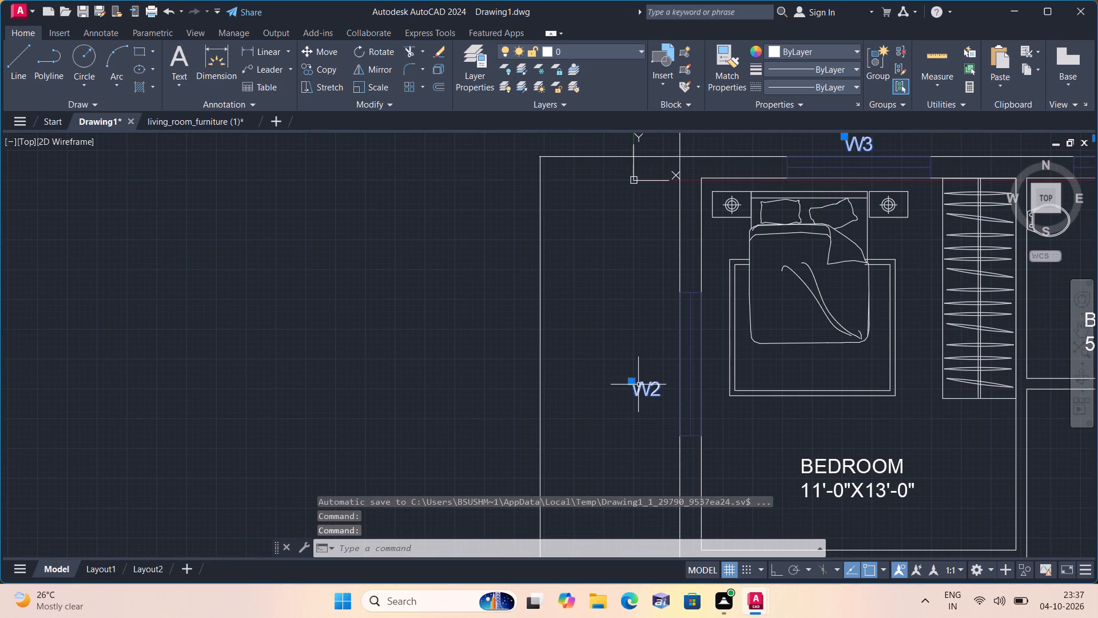
{"action": "left_click", "coordinate": [631, 379]}
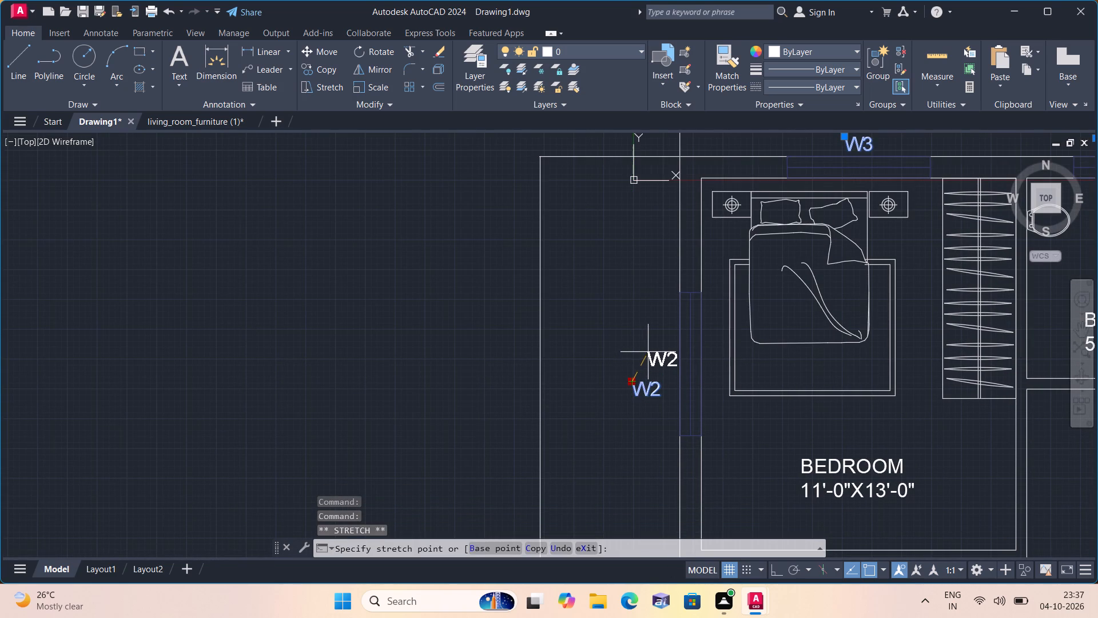
{"action": "left_click", "coordinate": [648, 352]}
{"action": "scroll", "coordinate": [647, 400], "scroll_direction": "down", "scroll_amount": 2}
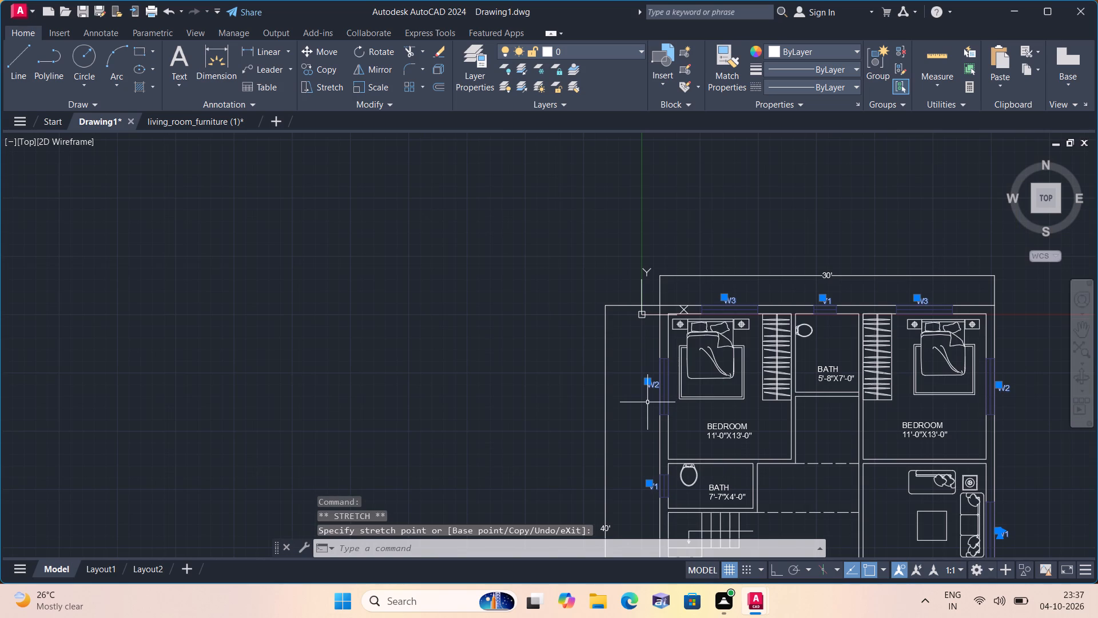
{"action": "key", "text": "Escape"}
Move the west bedroom's room label up and slightly west so it sits below the bed.
{"action": "scroll", "coordinate": [791, 422], "scroll_direction": "up", "scroll_amount": 1}
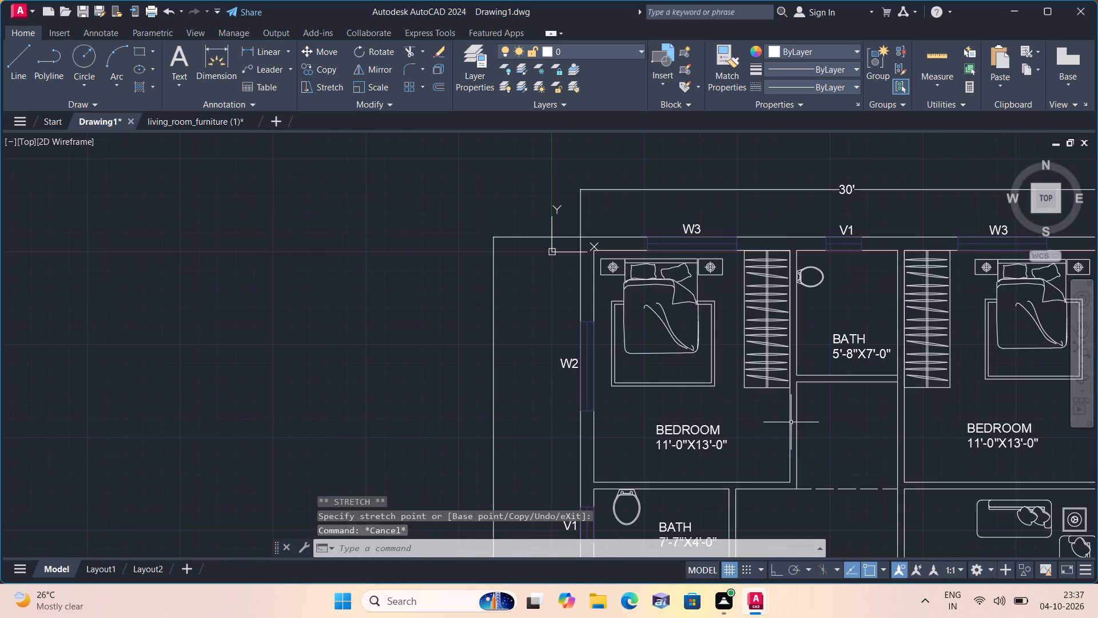
{"action": "scroll", "coordinate": [570, 305], "scroll_direction": "down", "scroll_amount": 2}
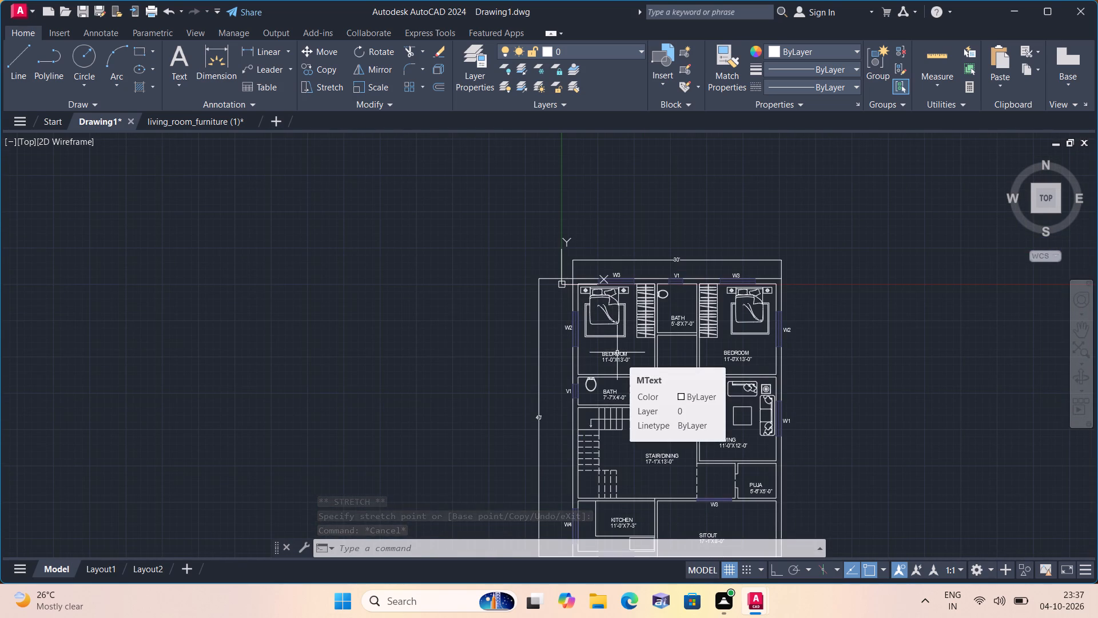
{"action": "scroll", "coordinate": [617, 352], "scroll_direction": "down", "scroll_amount": 1}
{"action": "scroll", "coordinate": [617, 352], "scroll_direction": "up", "scroll_amount": 3}
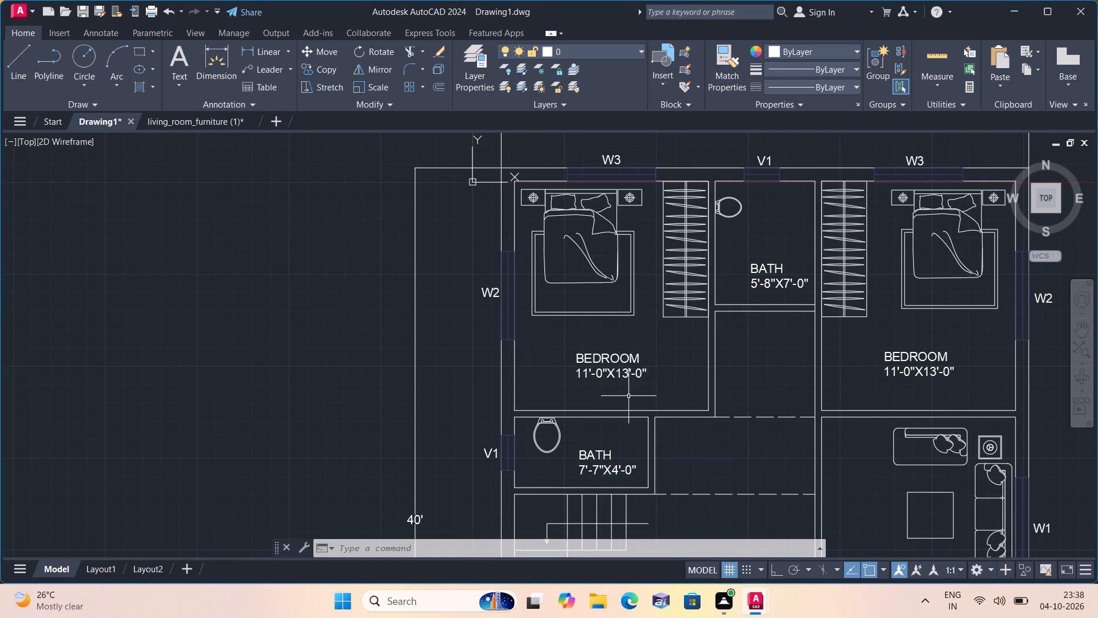
{"action": "middle_click_drag", "start_coordinate": [643, 383], "coordinate": [560, 360]}
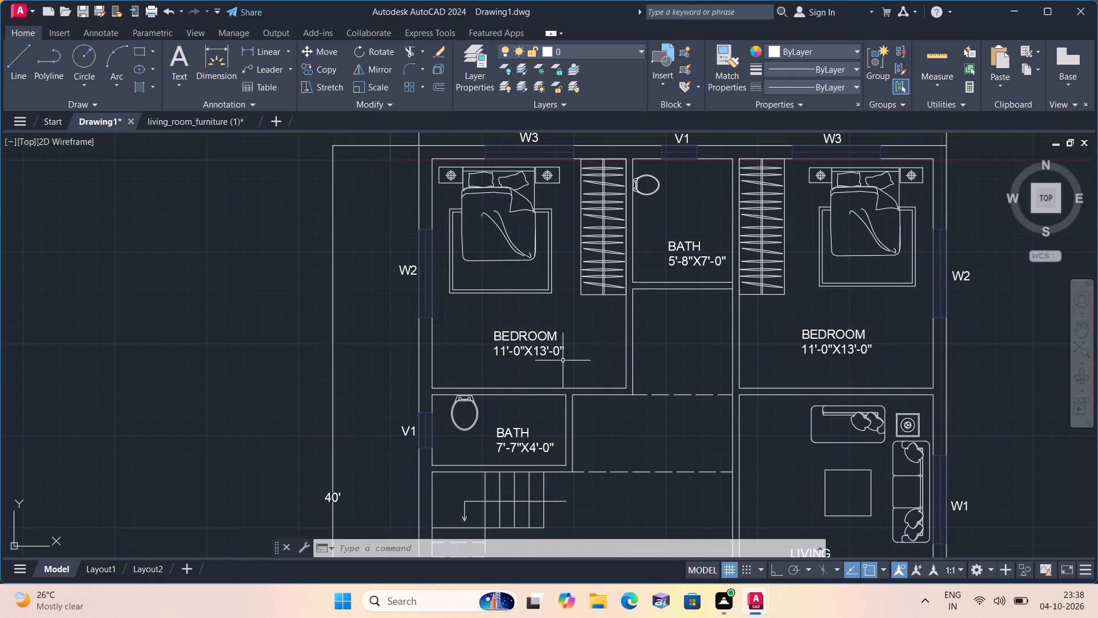
{"action": "scroll", "coordinate": [649, 257], "scroll_direction": "up", "scroll_amount": 1}
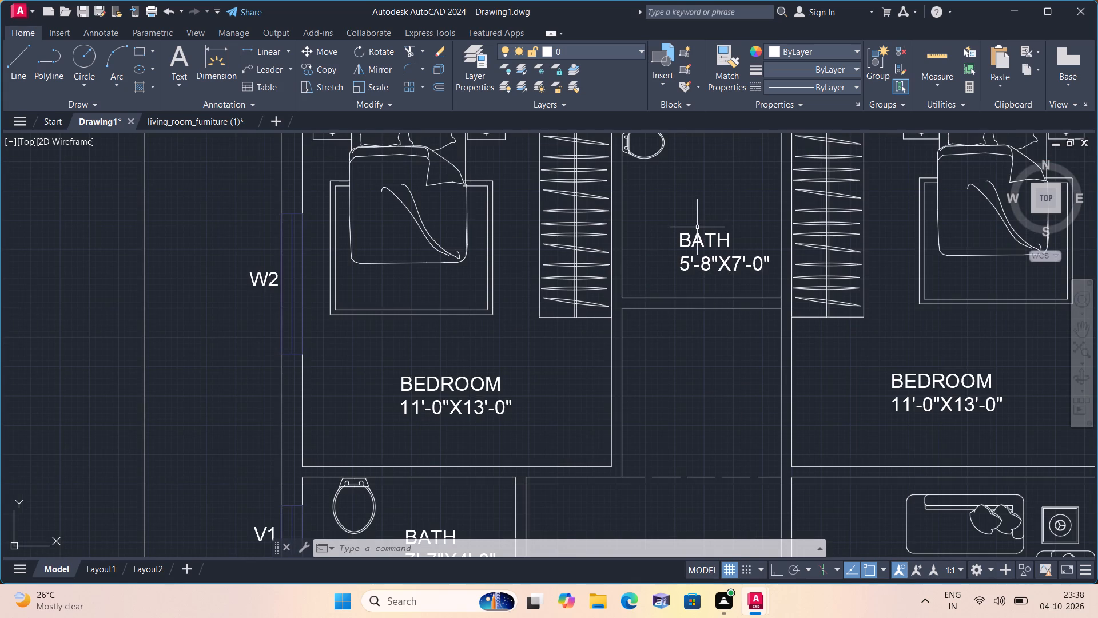
{"action": "left_click", "coordinate": [453, 388]}
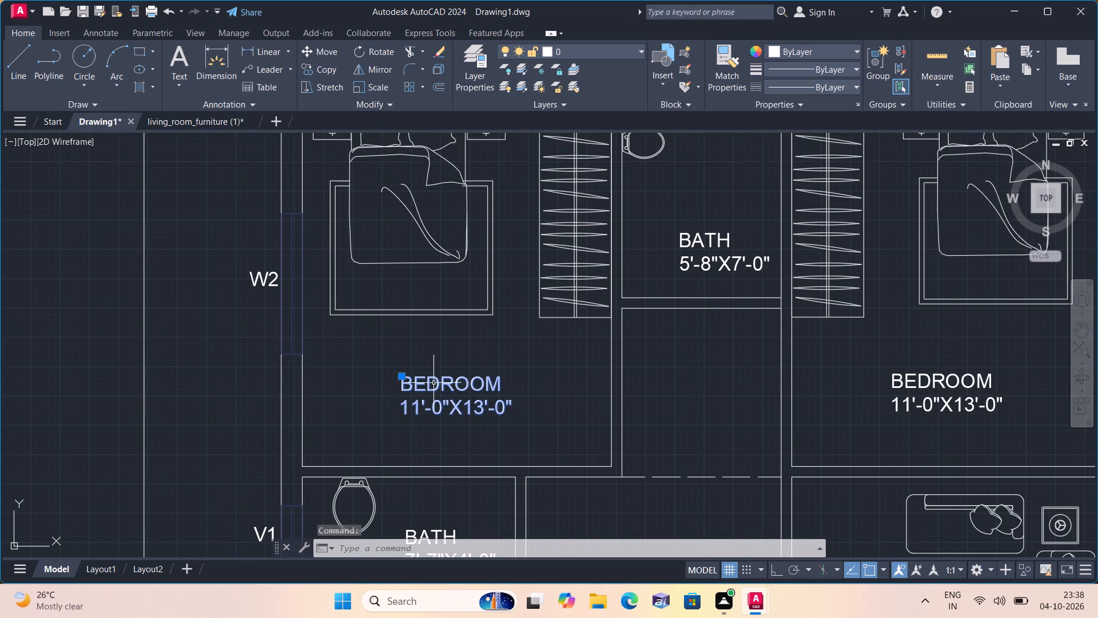
{"action": "left_click", "coordinate": [404, 375]}
{"action": "left_click", "coordinate": [370, 354]}
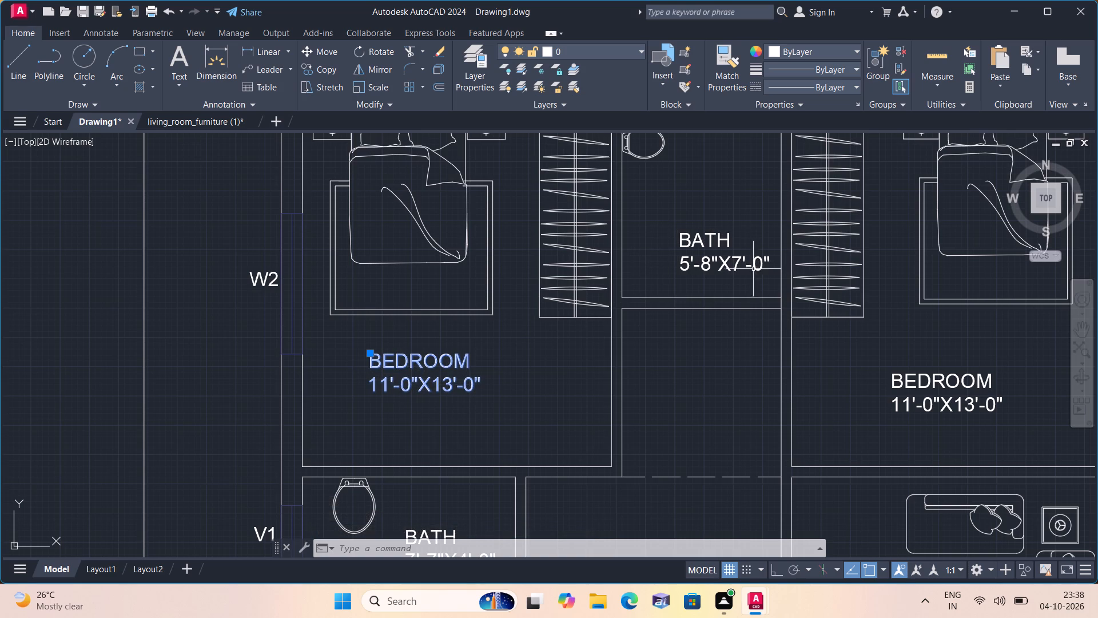
Move the 5'-8"X7'-0" bath label up towards the middle of the room.
{"action": "left_click", "coordinate": [708, 239]}
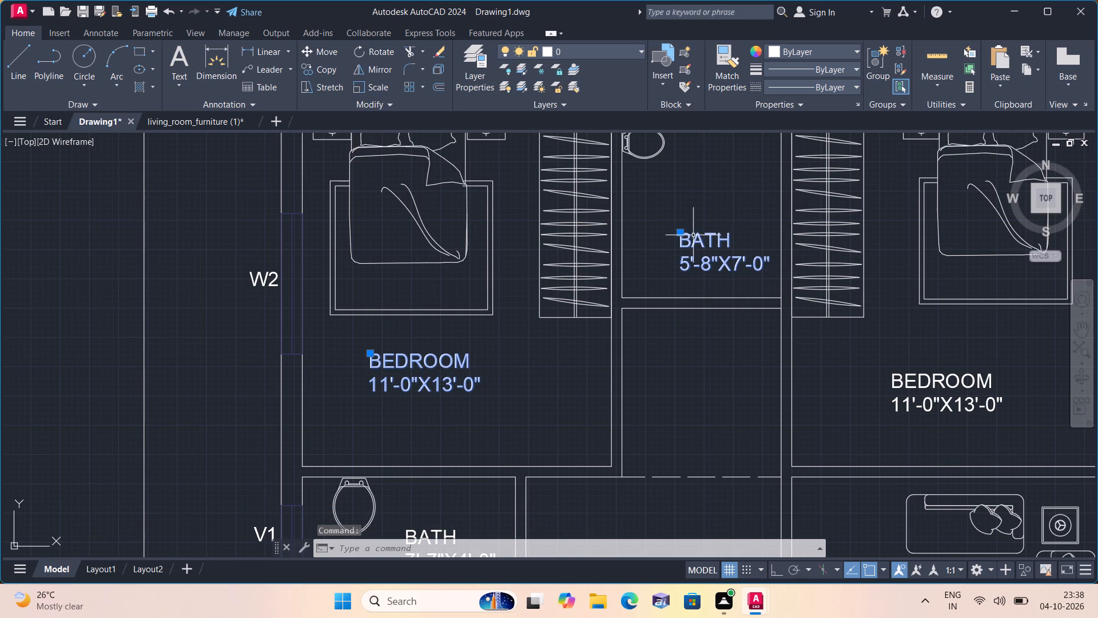
{"action": "left_click", "coordinate": [679, 232]}
{"action": "left_click", "coordinate": [673, 184]}
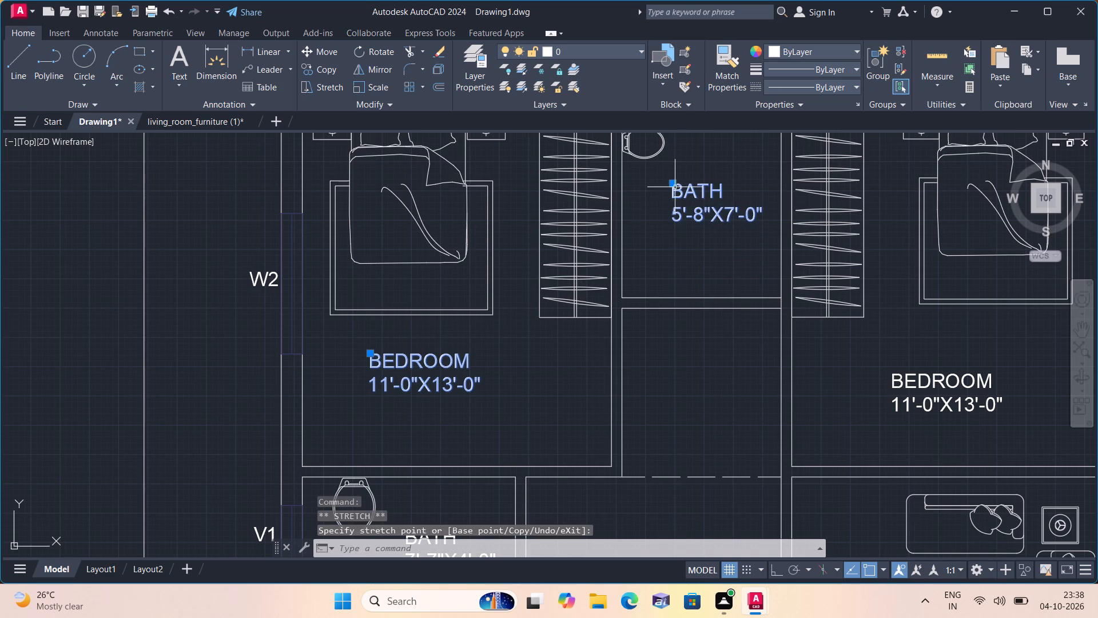
Move the east bedroom's room label up and east so it sits below the bed.
{"action": "middle_click_drag", "start_coordinate": [678, 194], "coordinate": [575, 236]}
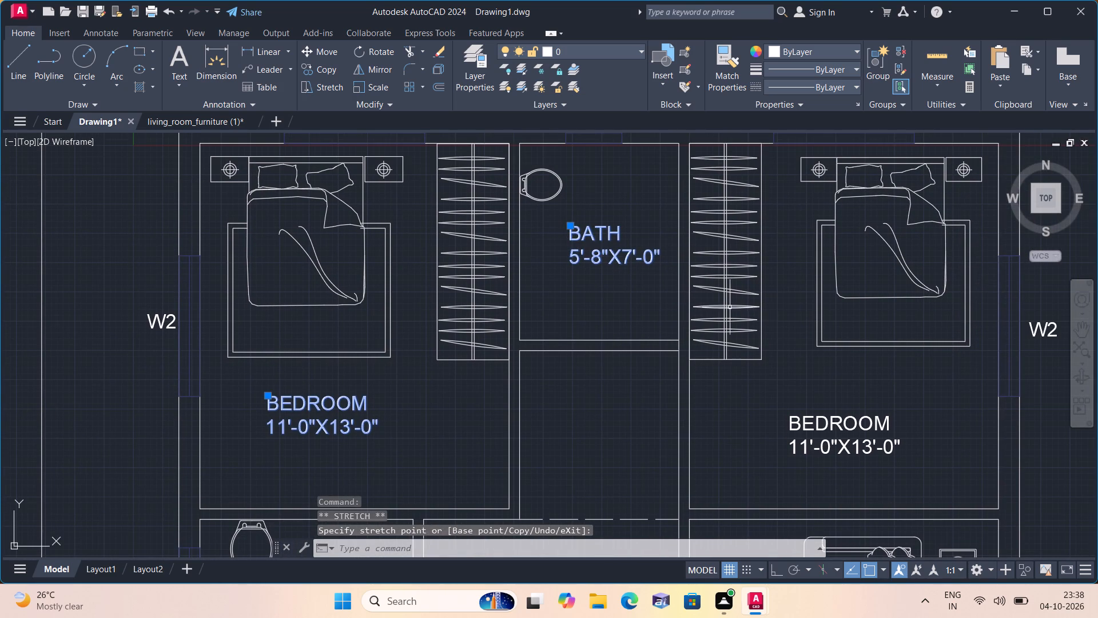
{"action": "middle_click_drag", "start_coordinate": [815, 405], "coordinate": [803, 402]}
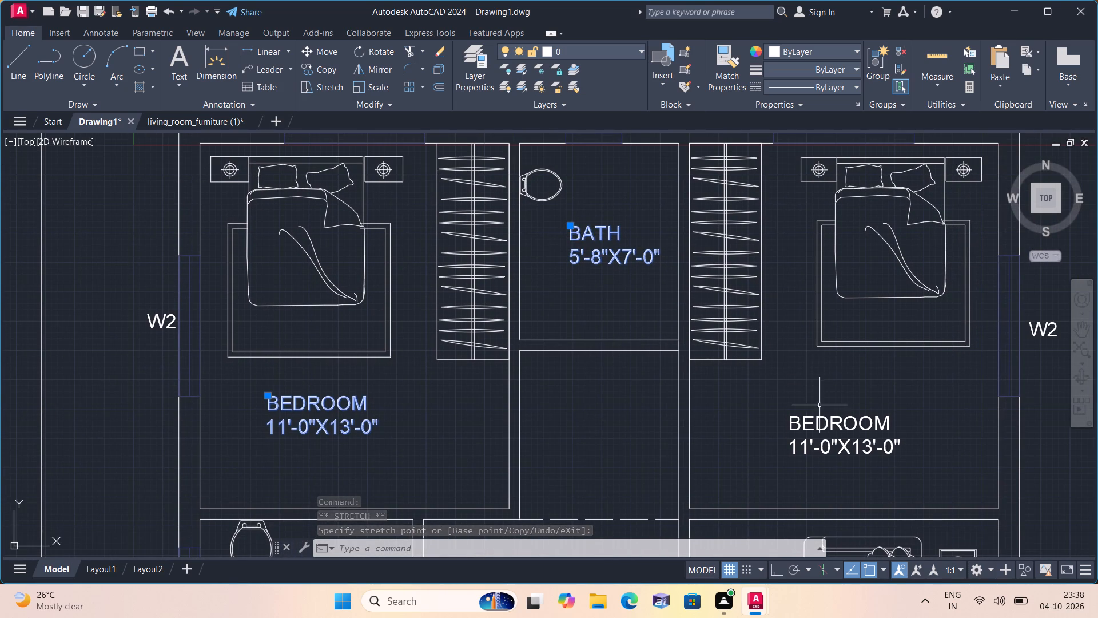
{"action": "middle_click_drag", "start_coordinate": [803, 402], "coordinate": [743, 342]}
{"action": "scroll", "coordinate": [756, 351], "scroll_direction": "up", "scroll_amount": 2}
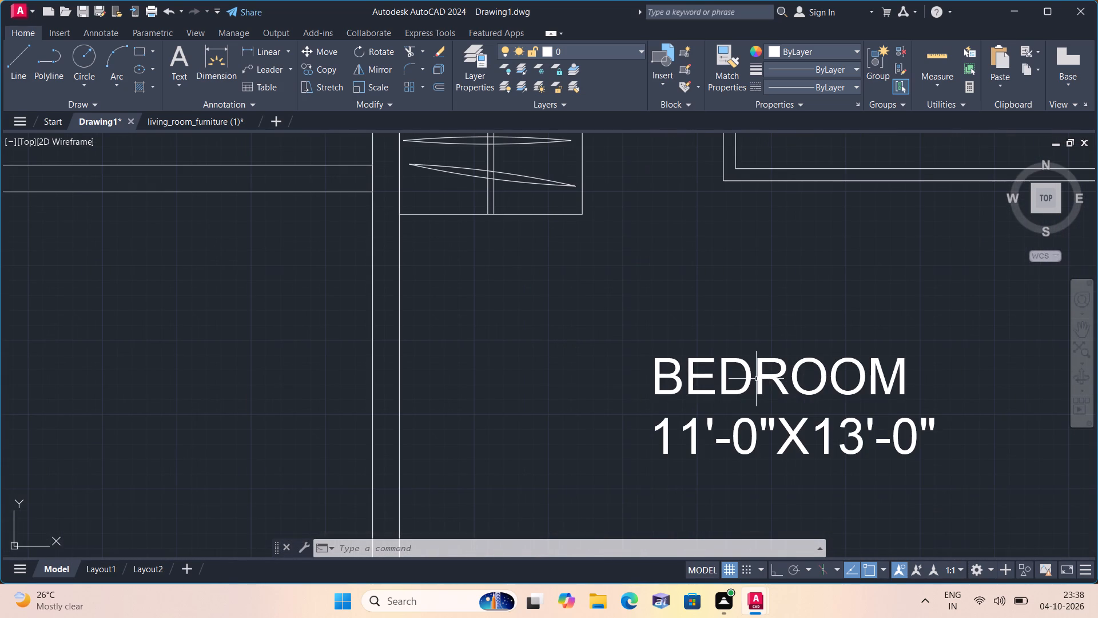
{"action": "left_click", "coordinate": [756, 379]}
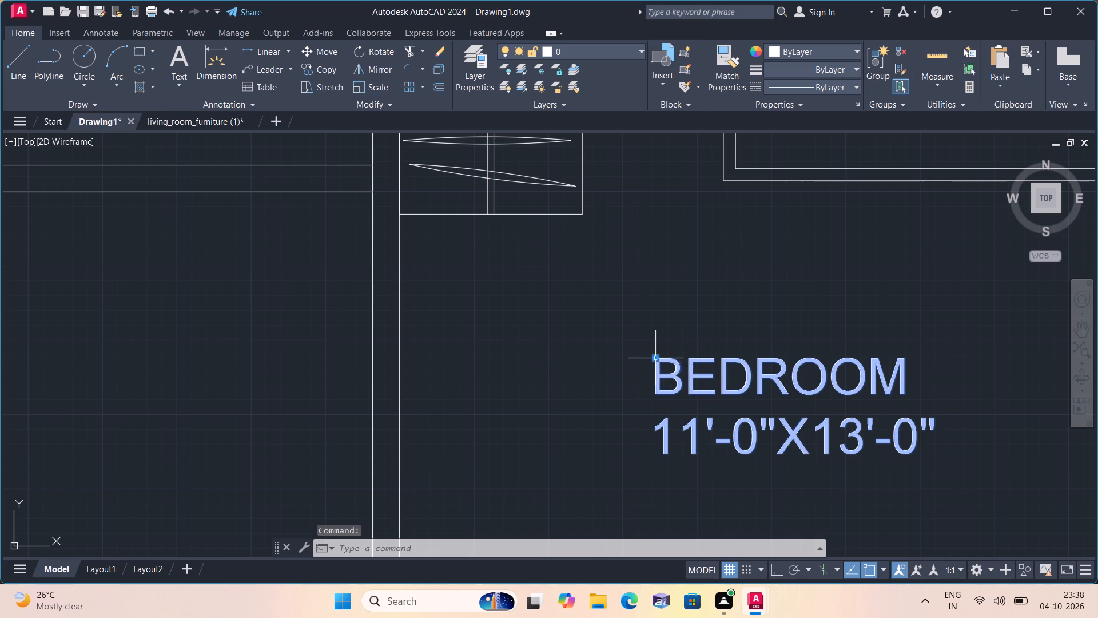
{"action": "left_click", "coordinate": [653, 358]}
{"action": "left_click", "coordinate": [771, 267]}
Move the LIVING room label up and west into the clear space between the west wall and the centre table.
{"action": "middle_click_drag", "start_coordinate": [765, 267], "coordinate": [683, 231]}
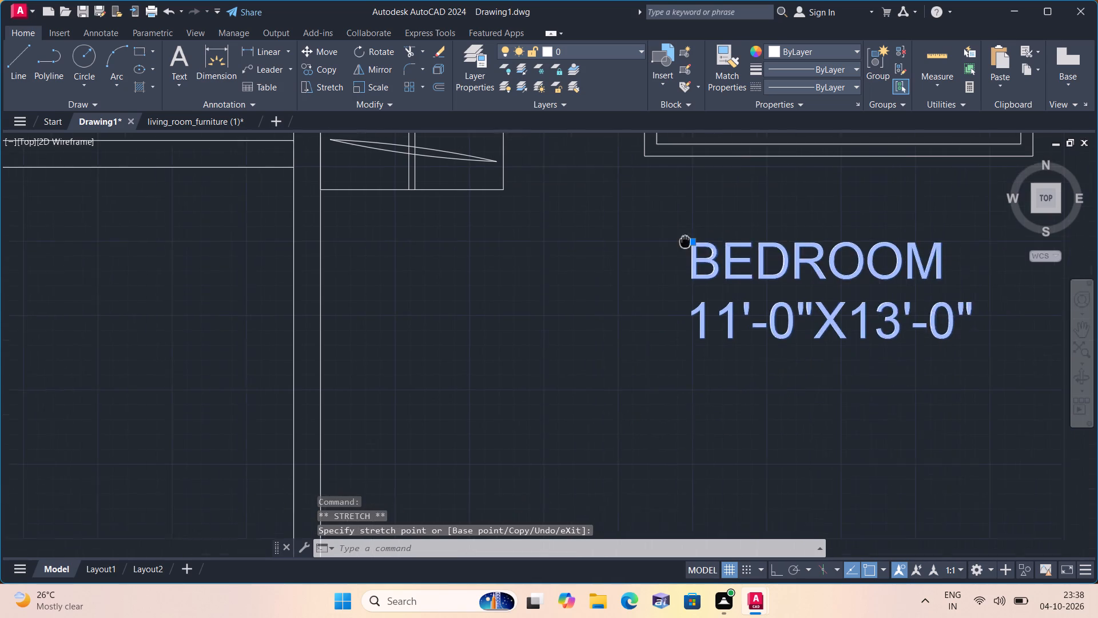
{"action": "scroll", "coordinate": [683, 229], "scroll_direction": "down", "scroll_amount": 1}
{"action": "middle_click_drag", "start_coordinate": [790, 321], "coordinate": [789, 321]}
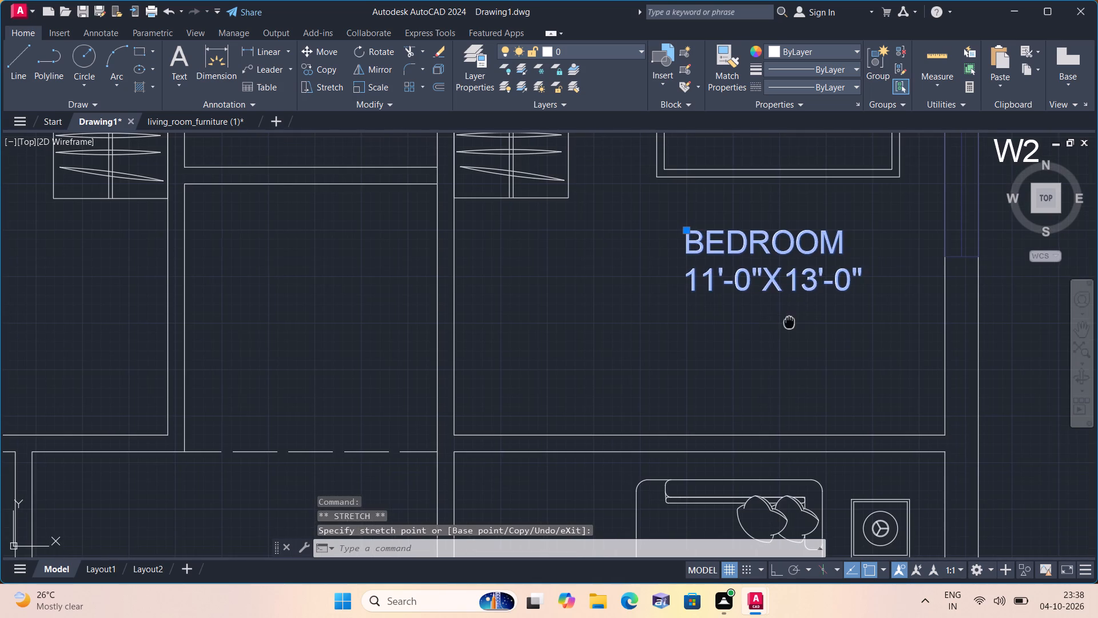
{"action": "middle_click_drag", "start_coordinate": [789, 321], "coordinate": [825, 177]}
{"action": "scroll", "coordinate": [834, 160], "scroll_direction": "down", "scroll_amount": 1}
{"action": "middle_click_drag", "start_coordinate": [787, 358], "coordinate": [803, 243]}
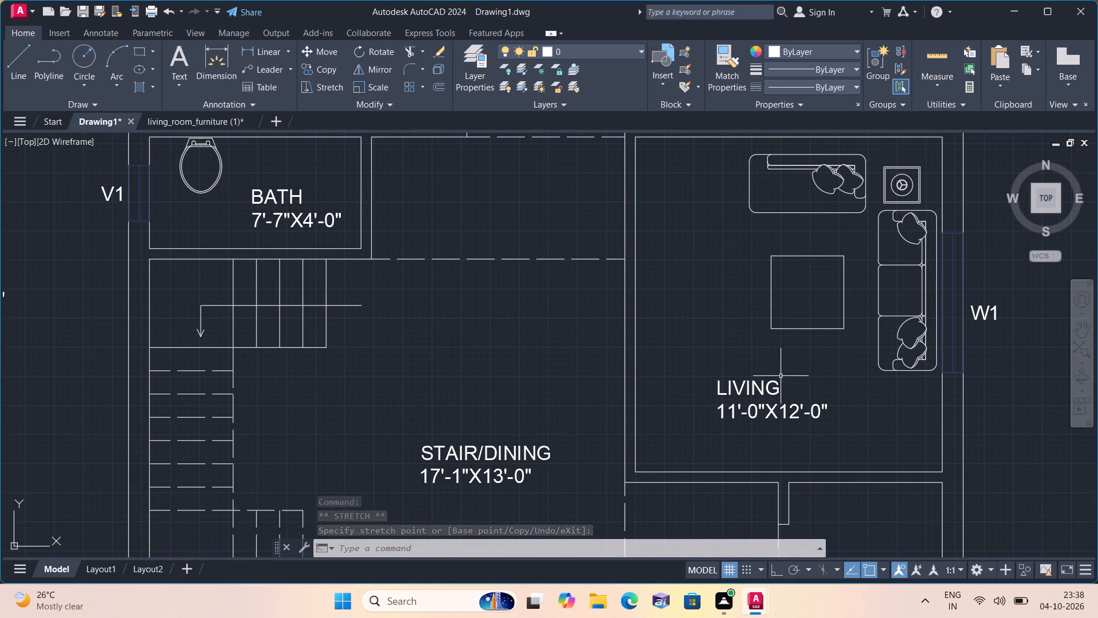
{"action": "scroll", "coordinate": [738, 428], "scroll_direction": "up", "scroll_amount": 1}
{"action": "scroll", "coordinate": [738, 428], "scroll_direction": "down", "scroll_amount": 1}
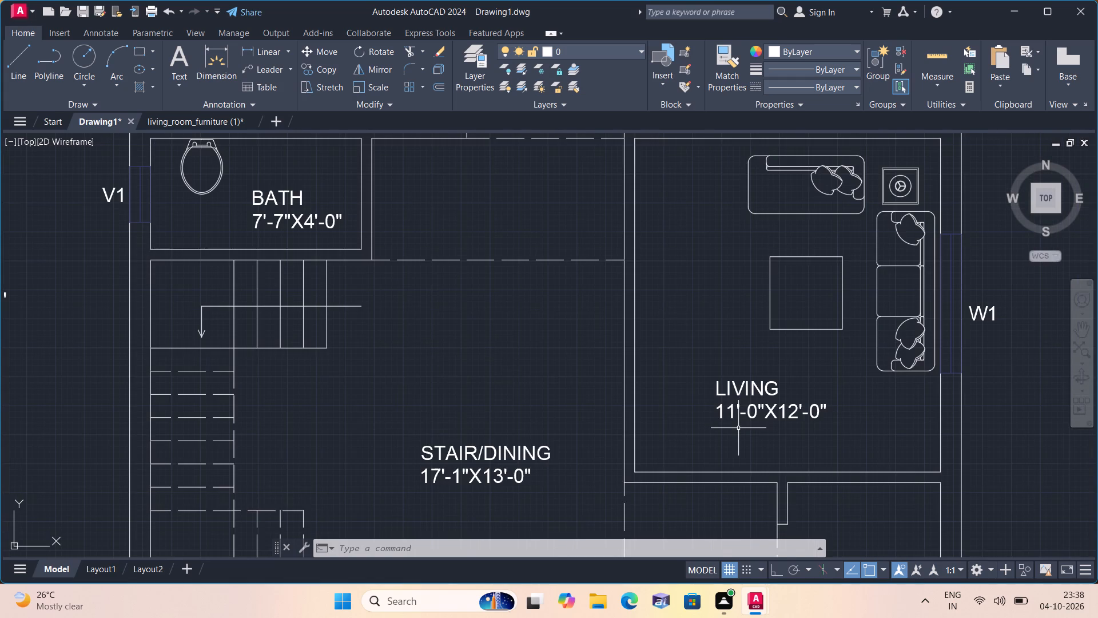
{"action": "left_click", "coordinate": [731, 382]}
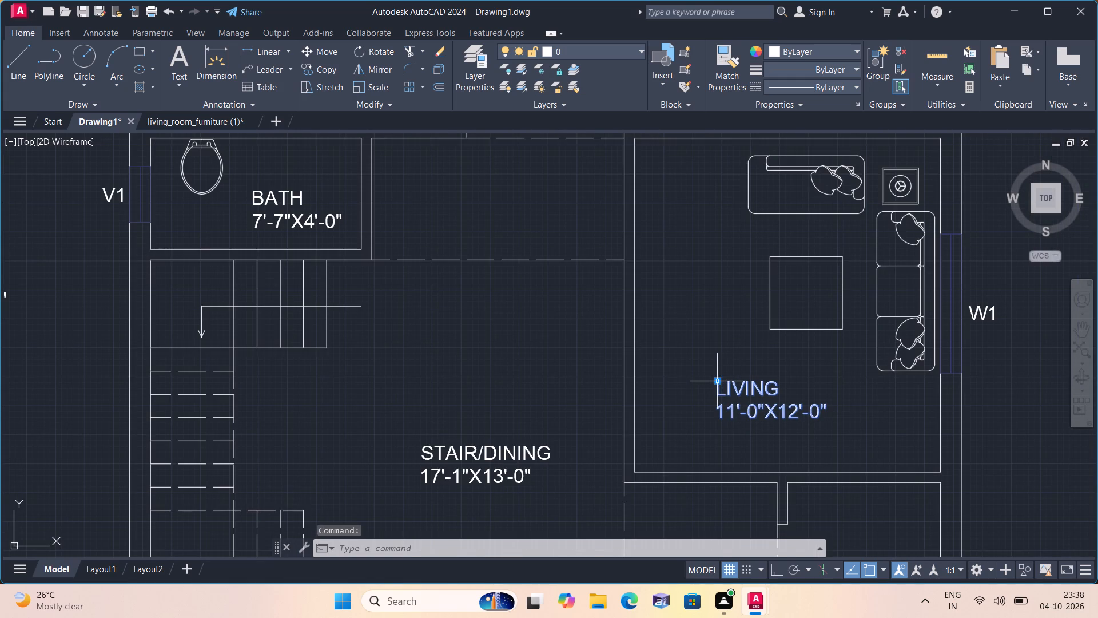
{"action": "left_click", "coordinate": [718, 381]}
{"action": "left_click", "coordinate": [647, 273]}
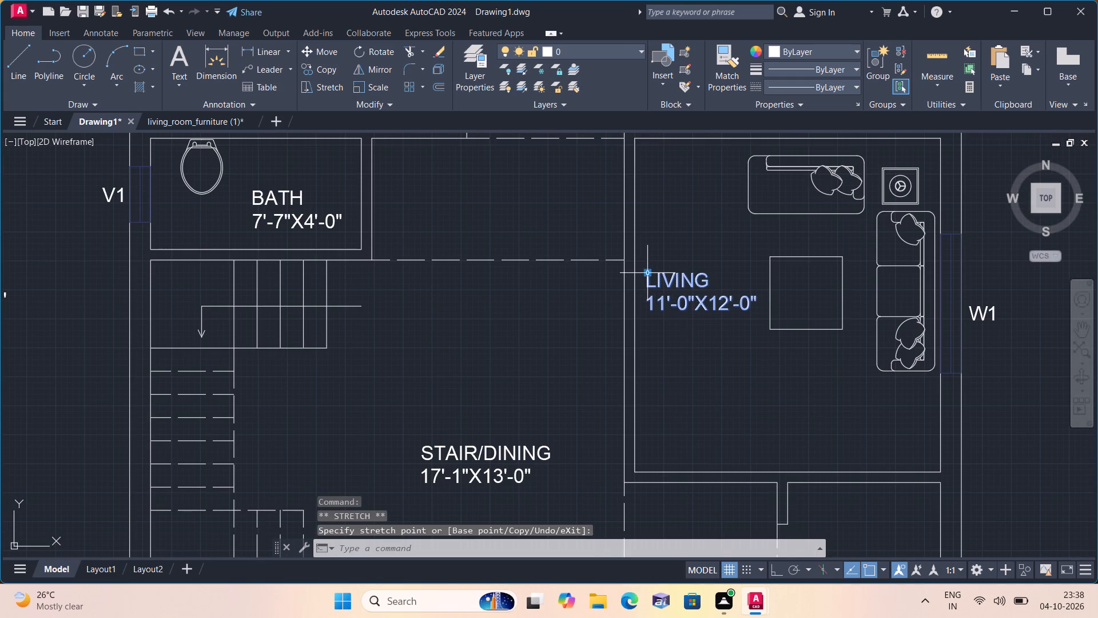
Inspect the label placement in the puja, sitout and kitchen areas of the plan.
{"action": "middle_click_drag", "start_coordinate": [705, 366], "coordinate": [738, 231]}
{"action": "scroll", "coordinate": [743, 224], "scroll_direction": "down", "scroll_amount": 1}
{"action": "scroll", "coordinate": [813, 374], "scroll_direction": "up", "scroll_amount": 1}
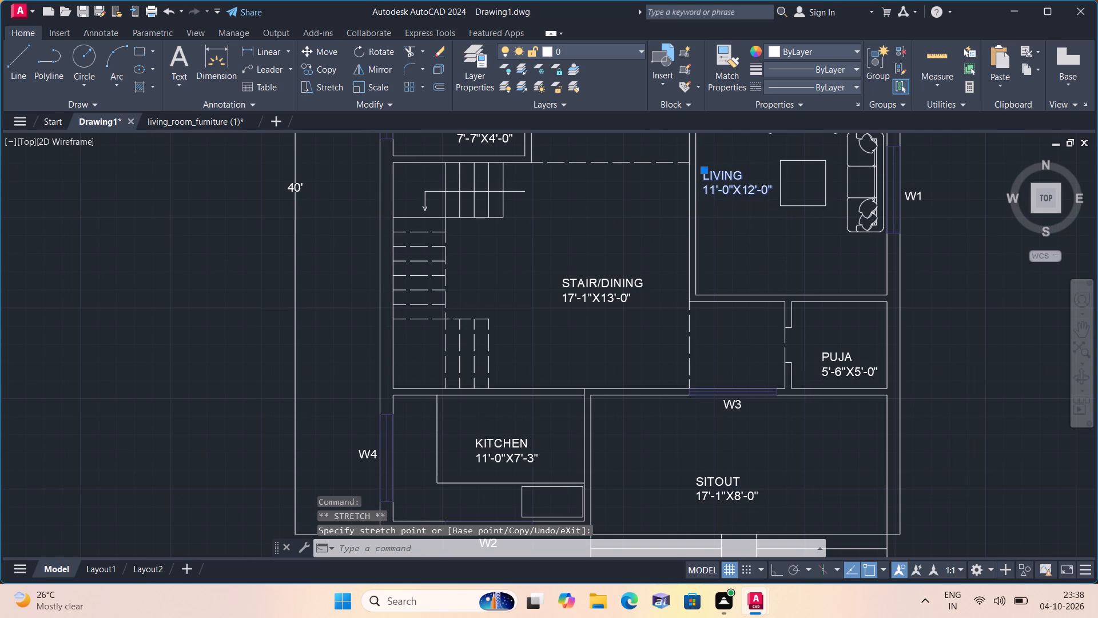
{"action": "middle_click_drag", "start_coordinate": [821, 418], "coordinate": [821, 418]}
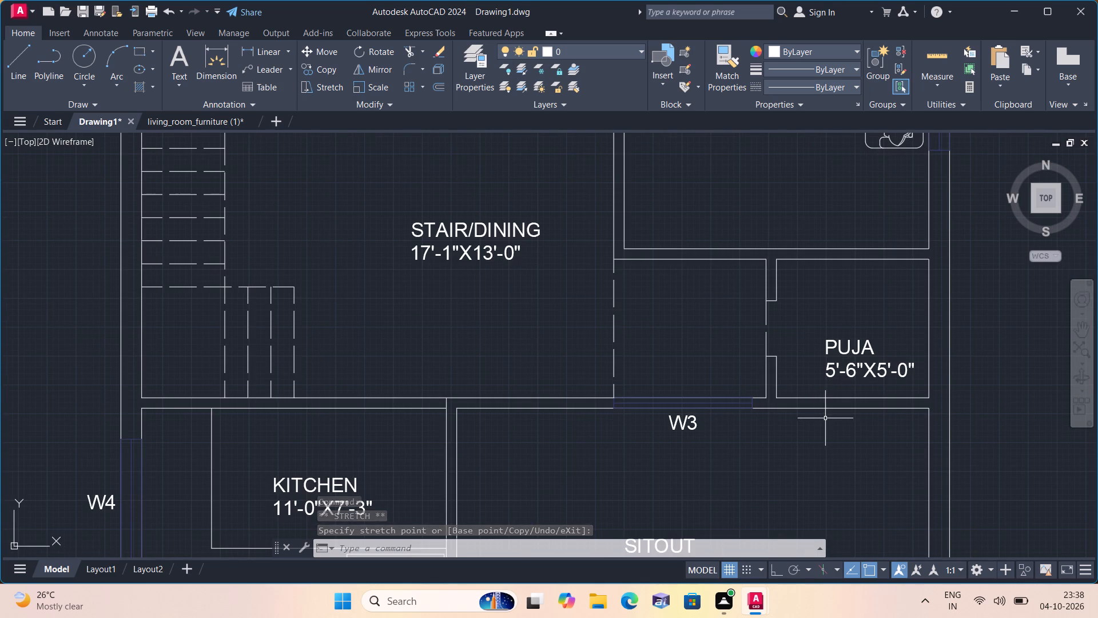
{"action": "middle_click_drag", "start_coordinate": [821, 418], "coordinate": [825, 341]}
{"action": "middle_click_drag", "start_coordinate": [817, 399], "coordinate": [858, 295]}
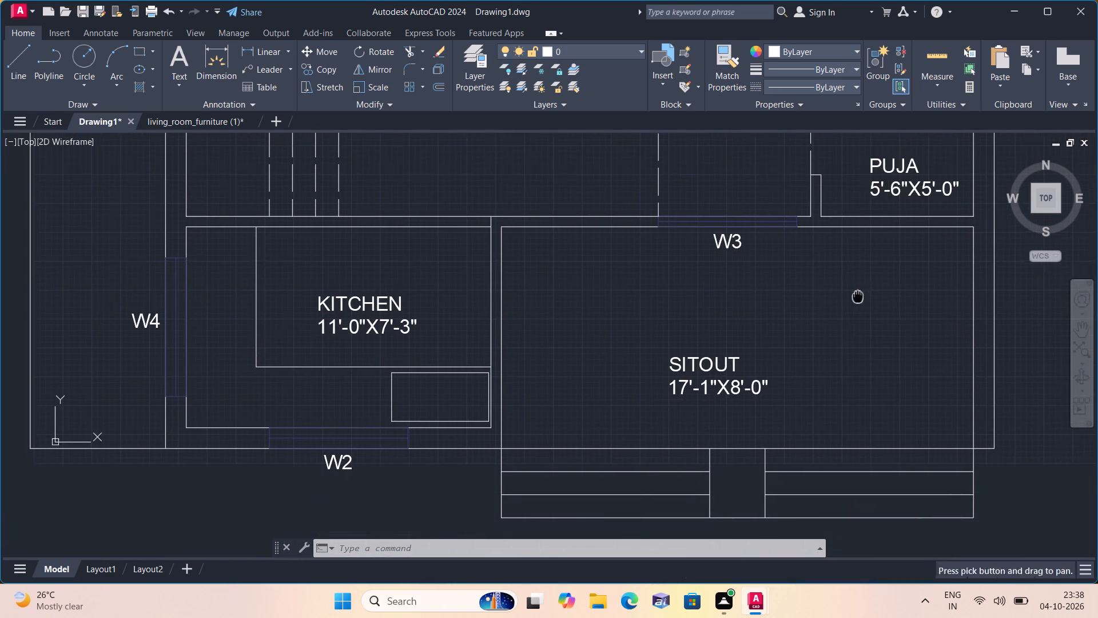
{"action": "scroll", "coordinate": [647, 371], "scroll_direction": "down", "scroll_amount": 1}
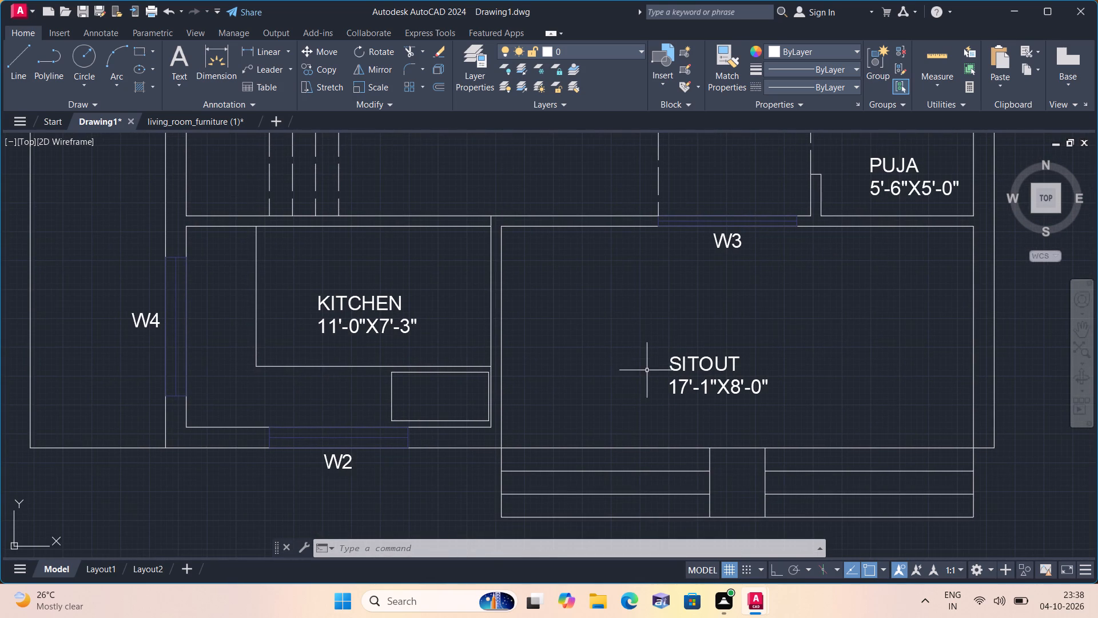
{"action": "middle_click_drag", "start_coordinate": [647, 371], "coordinate": [760, 326]}
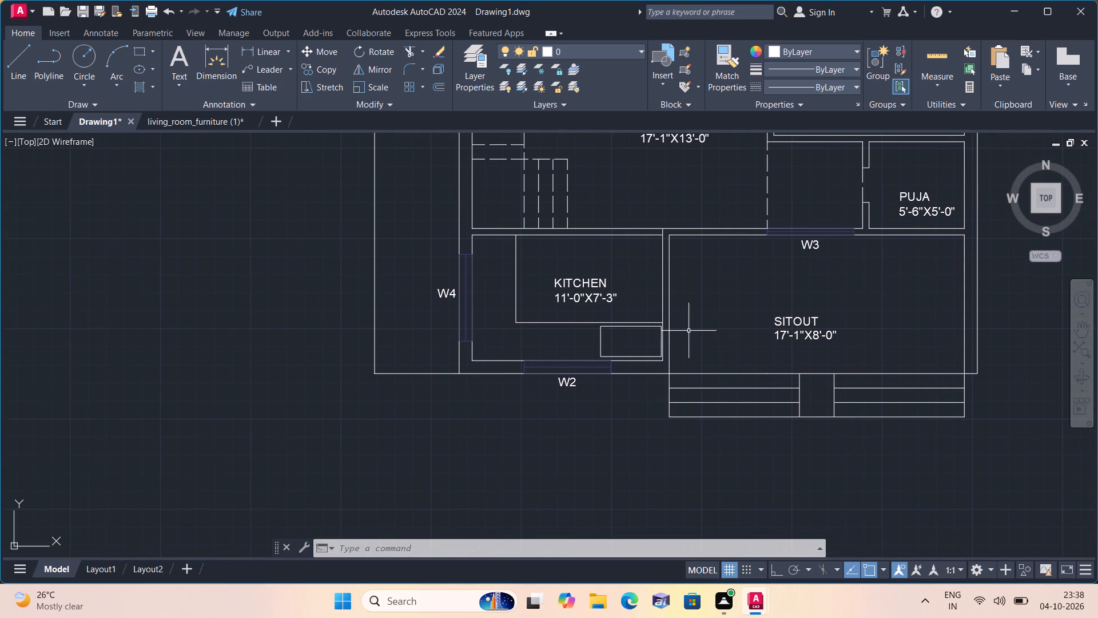
{"action": "scroll", "coordinate": [605, 282], "scroll_direction": "up", "scroll_amount": 1}
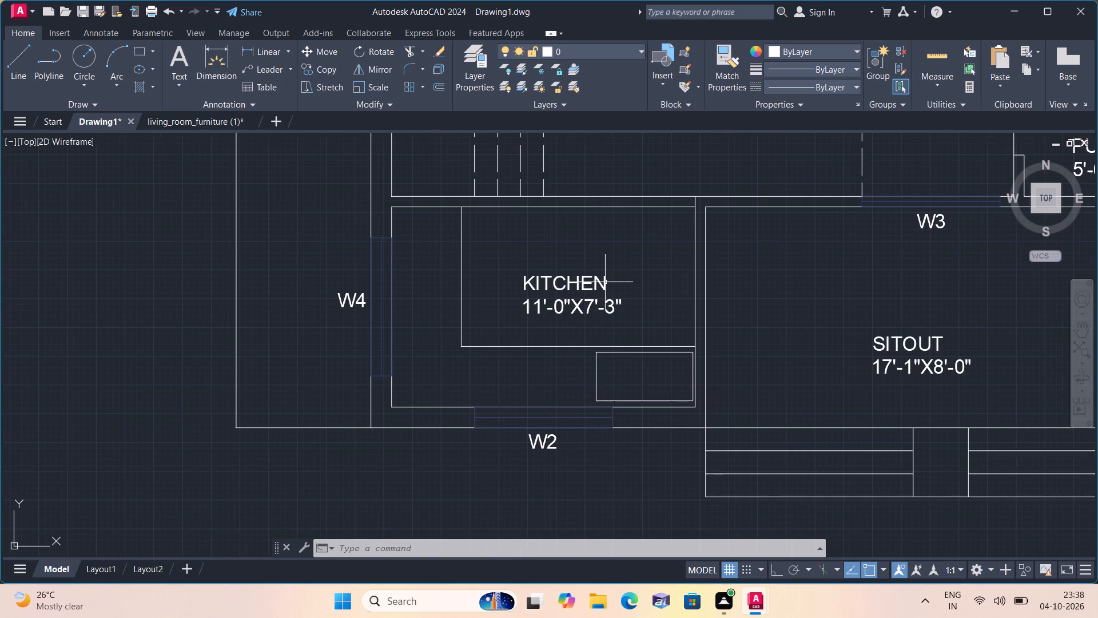
{"action": "middle_click_drag", "start_coordinate": [587, 276], "coordinate": [600, 292]}
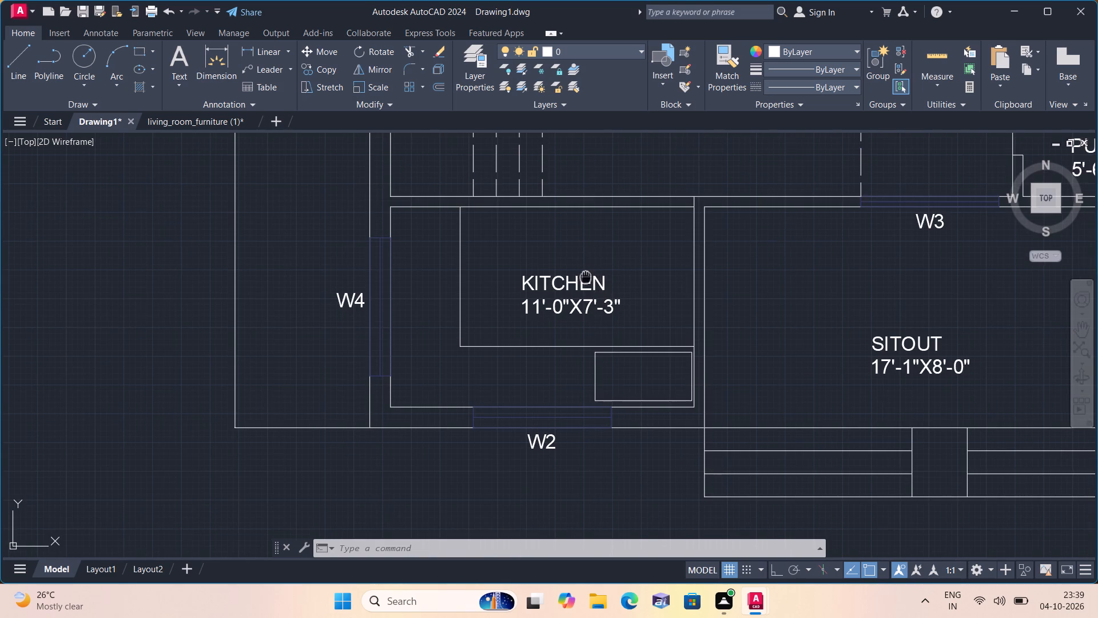
{"action": "middle_click_drag", "start_coordinate": [600, 292], "coordinate": [687, 431]}
Move the STAIR/DINING room label up and west, closer to the staircase.
{"action": "middle_click_drag", "start_coordinate": [694, 240], "coordinate": [715, 386]}
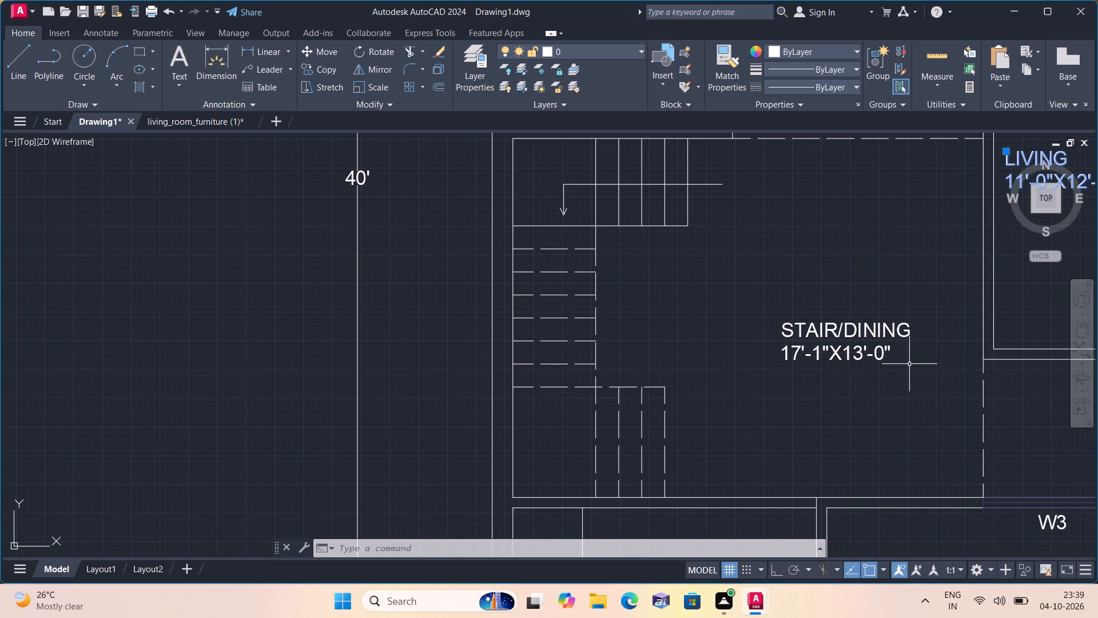
{"action": "left_click", "coordinate": [838, 323]}
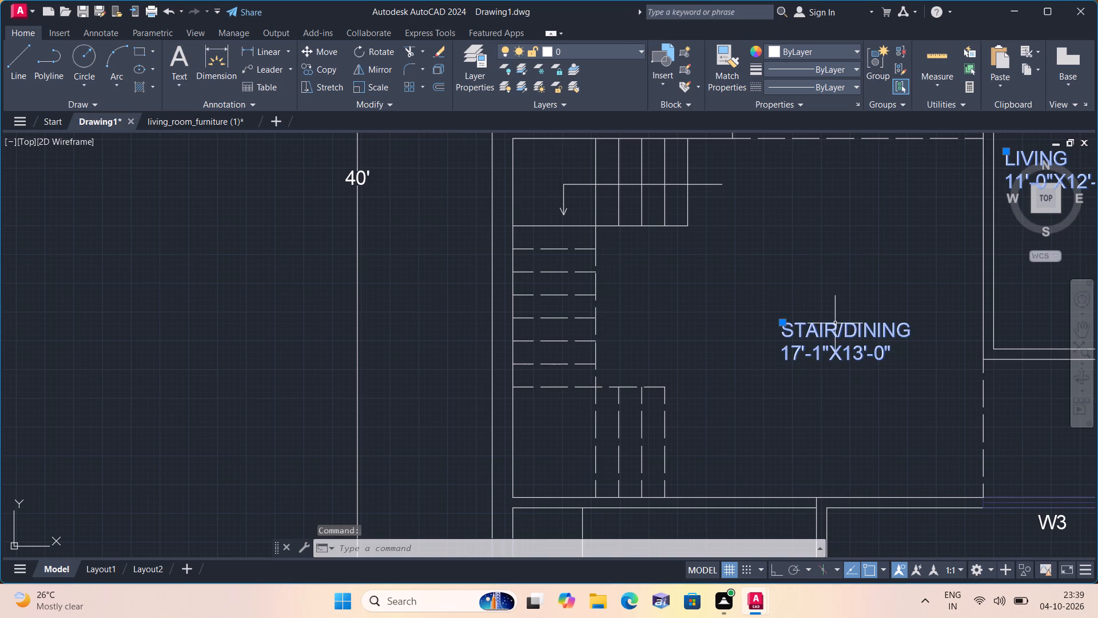
{"action": "left_click", "coordinate": [781, 320]}
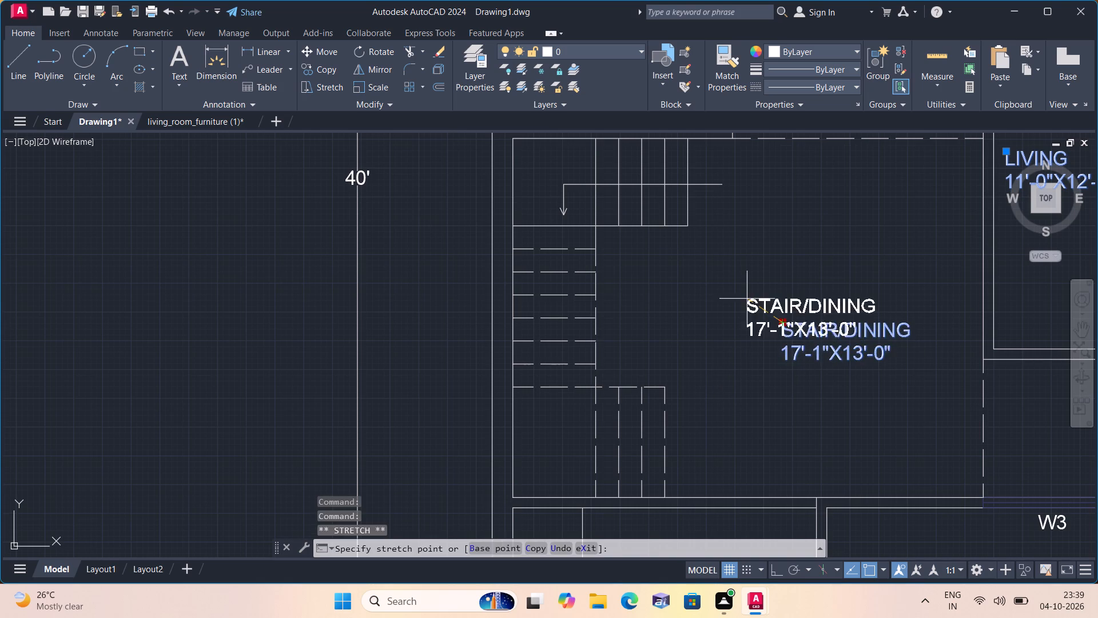
{"action": "left_click", "coordinate": [730, 290]}
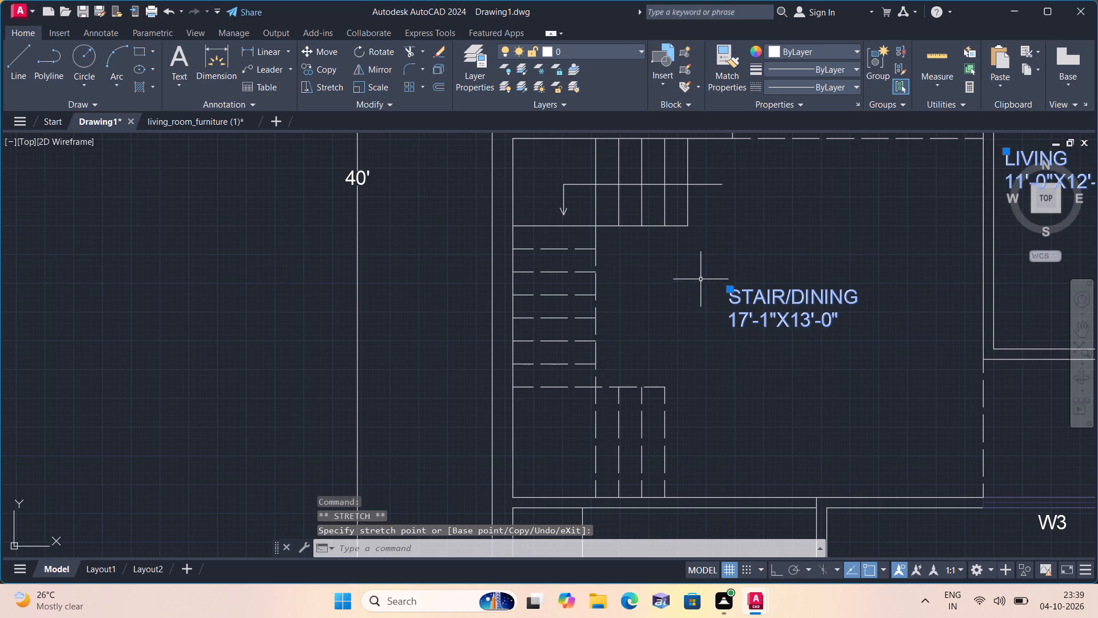
Move the 7'-7"X4'-0" bath label up and slightly west so it sits beside the toilet.
{"action": "middle_click_drag", "start_coordinate": [685, 266], "coordinate": [701, 466]}
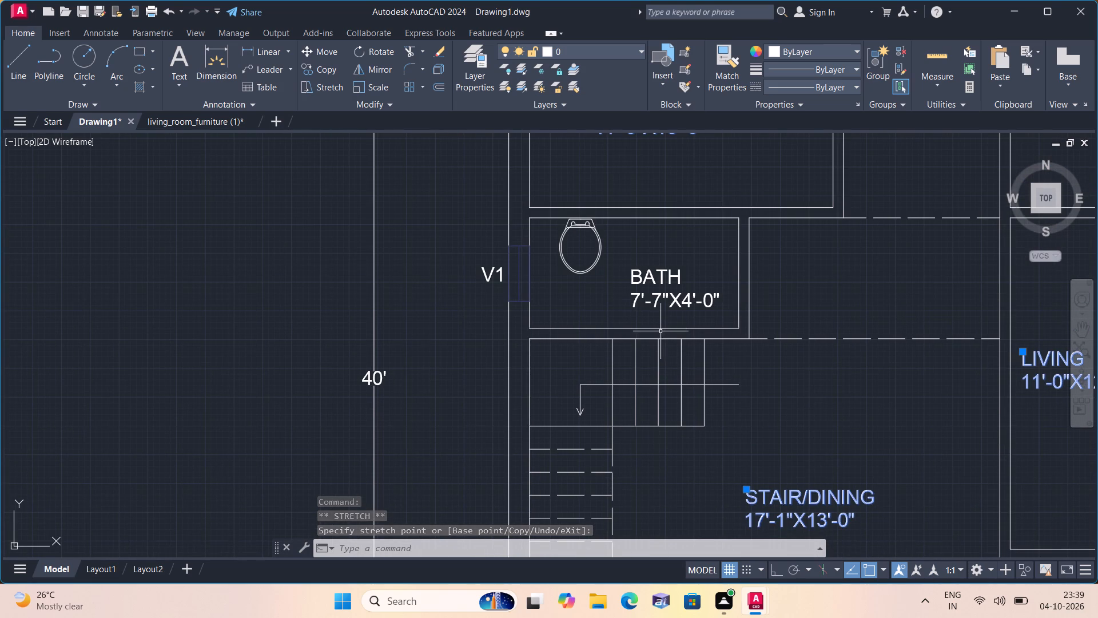
{"action": "left_click", "coordinate": [659, 279]}
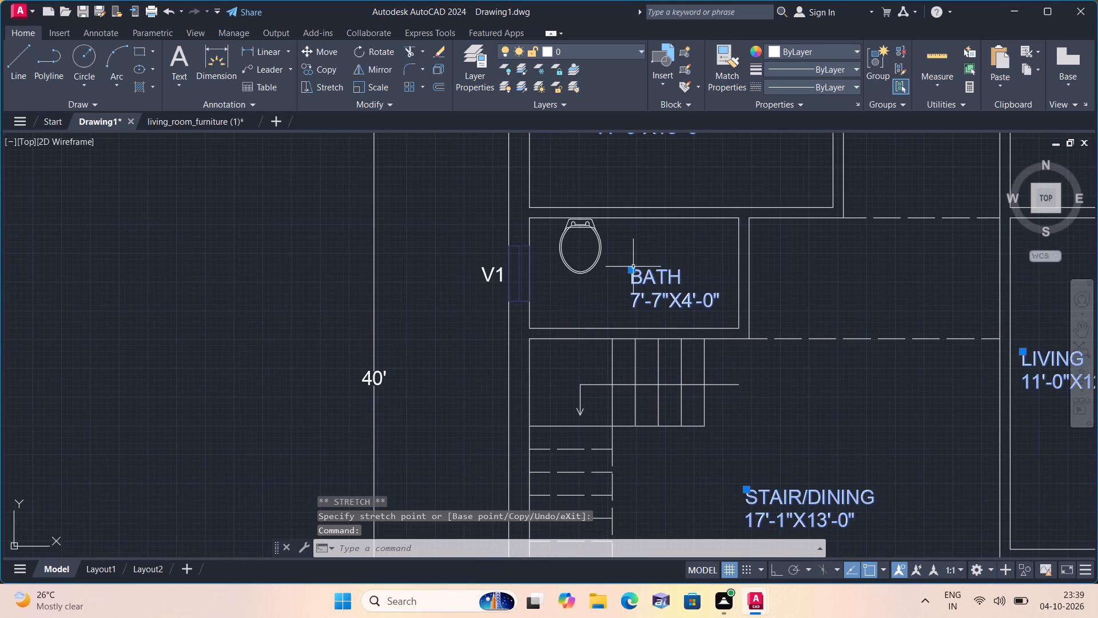
{"action": "left_click", "coordinate": [633, 269]}
{"action": "left_click", "coordinate": [622, 231]}
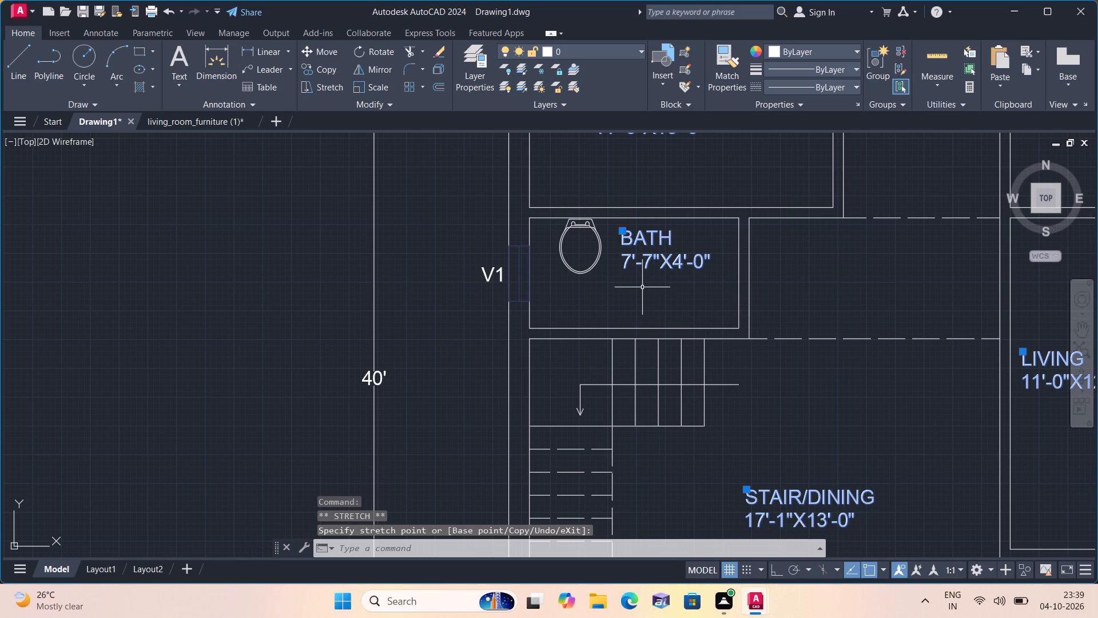
Review the room labels and window tags across the whole floor plan, and clear the label selection.
{"action": "scroll", "coordinate": [642, 287], "scroll_direction": "down", "scroll_amount": 1}
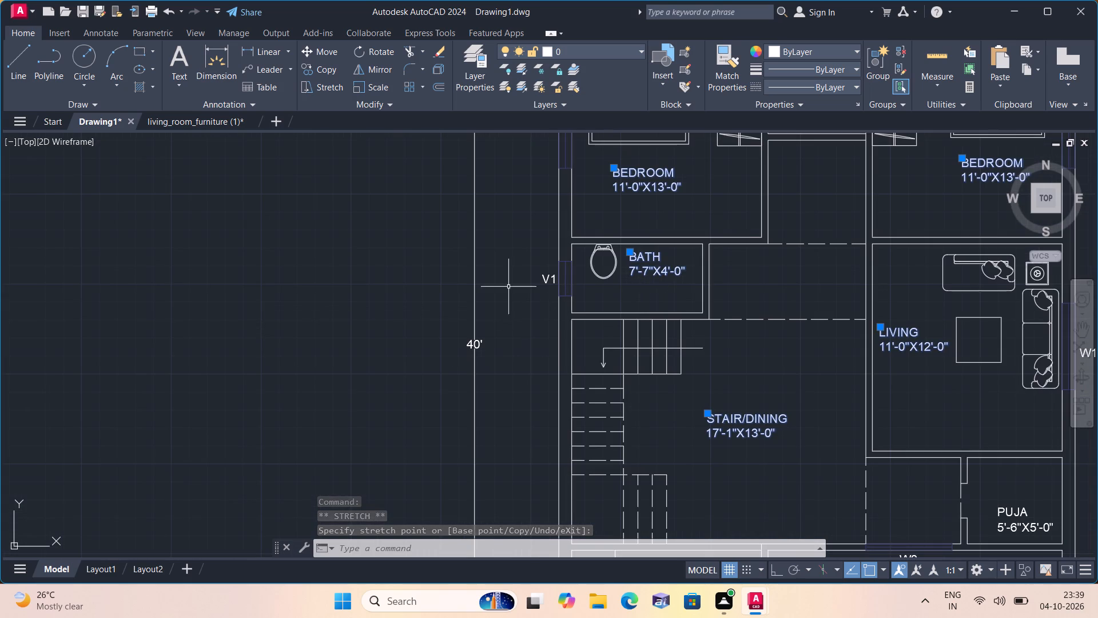
{"action": "middle_click_drag", "start_coordinate": [507, 286], "coordinate": [493, 482]}
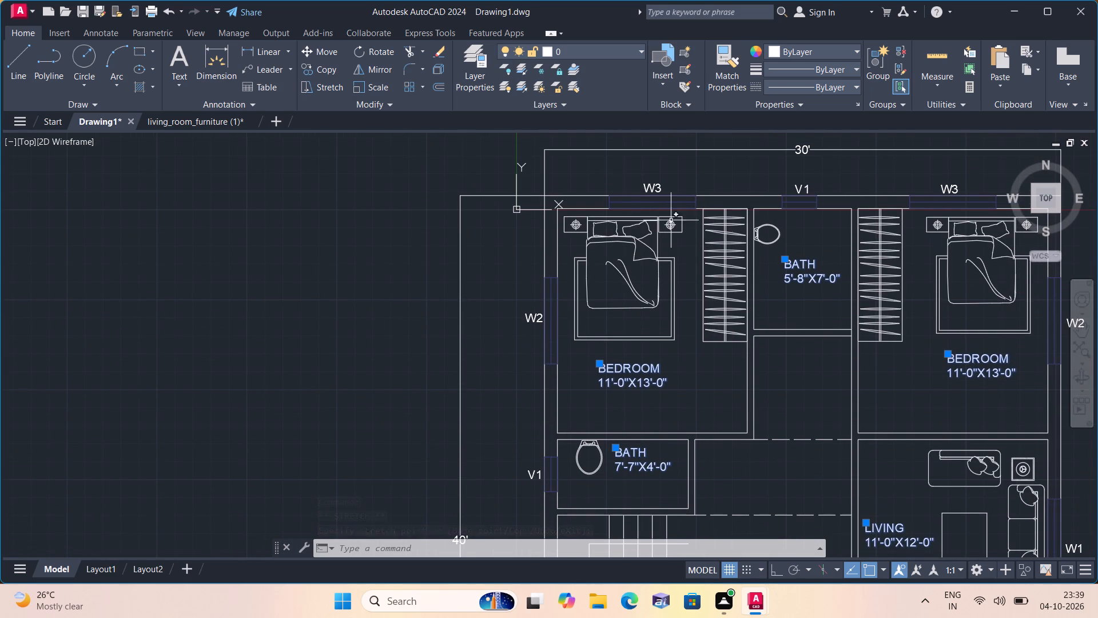
{"action": "middle_click_drag", "start_coordinate": [702, 232], "coordinate": [590, 312]}
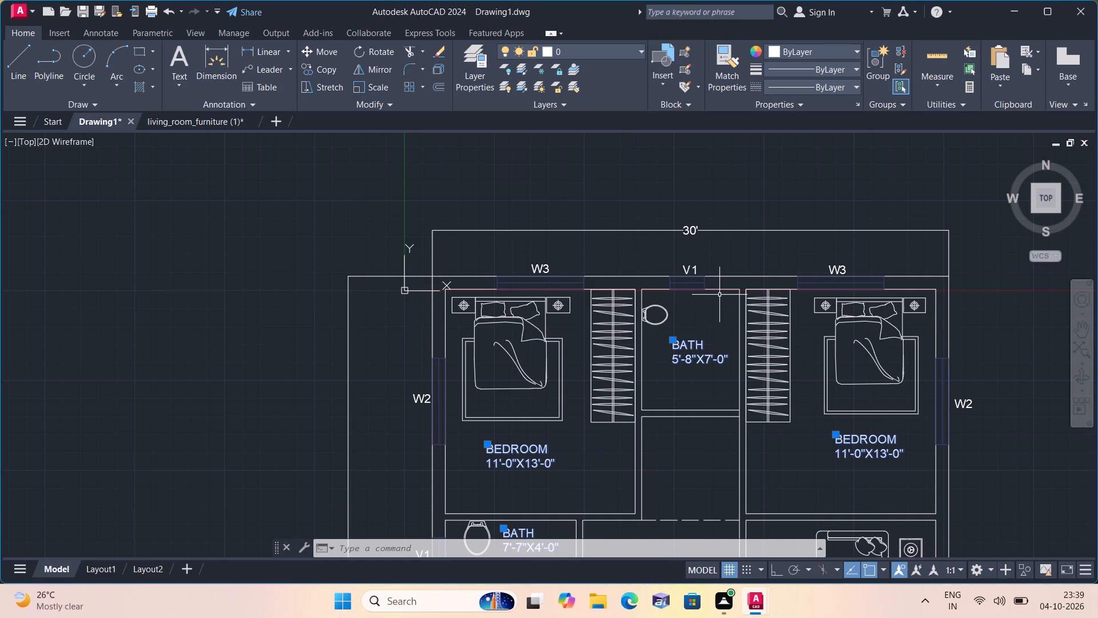
{"action": "middle_click_drag", "start_coordinate": [755, 320], "coordinate": [713, 233]}
{"action": "scroll", "coordinate": [755, 320], "scroll_direction": "down", "scroll_amount": 1}
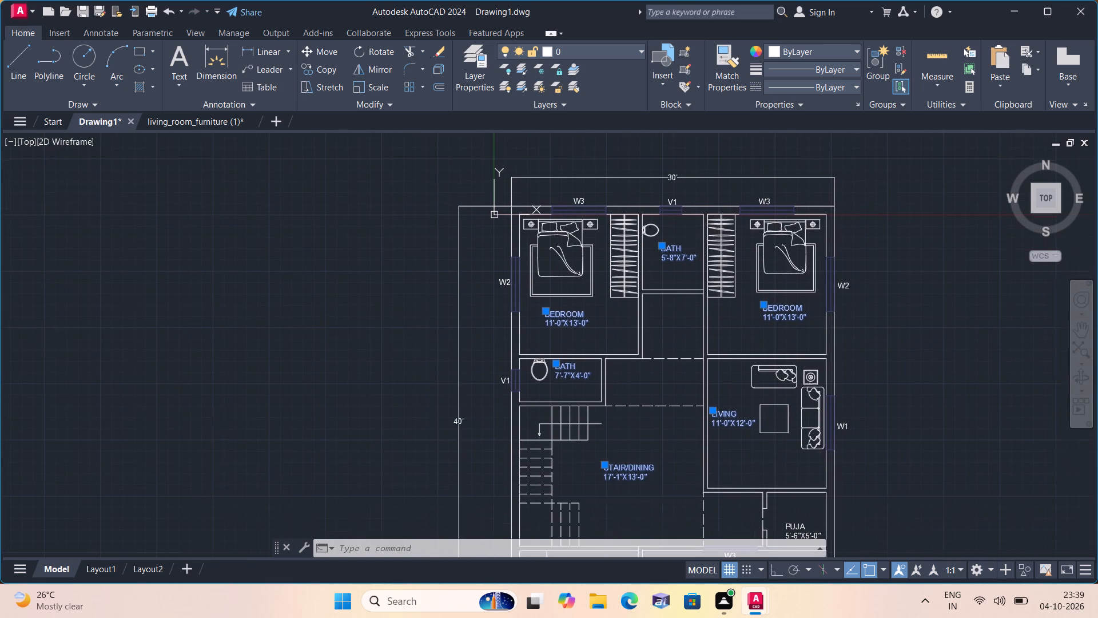
{"action": "middle_click_drag", "start_coordinate": [766, 321], "coordinate": [734, 227]}
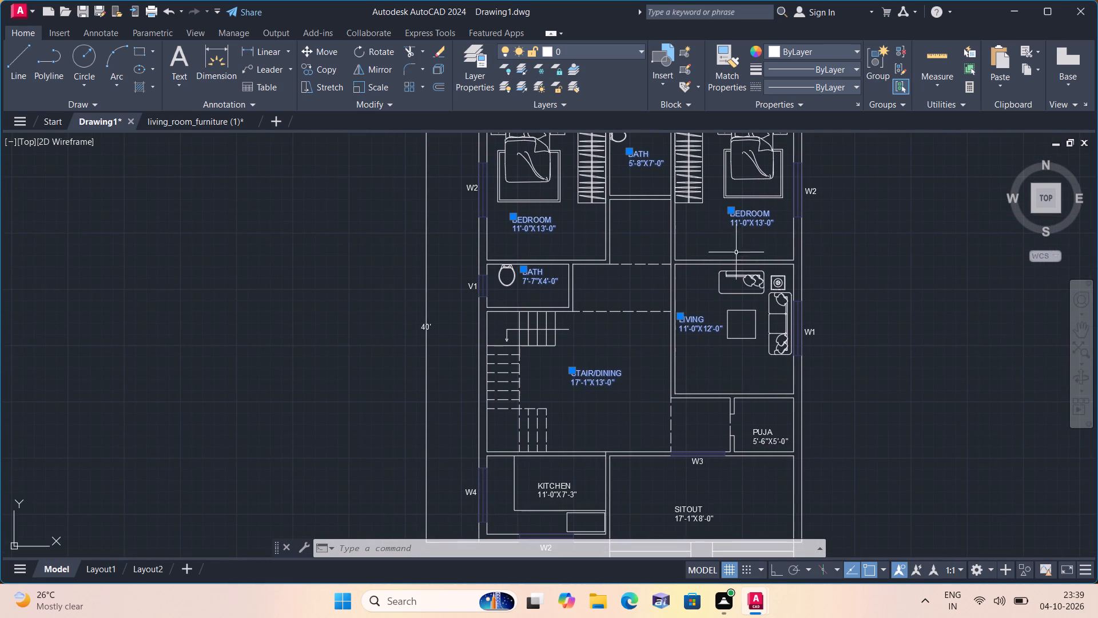
{"action": "middle_click_drag", "start_coordinate": [746, 332], "coordinate": [747, 229]}
{"action": "scroll", "coordinate": [745, 332], "scroll_direction": "down", "scroll_amount": 1}
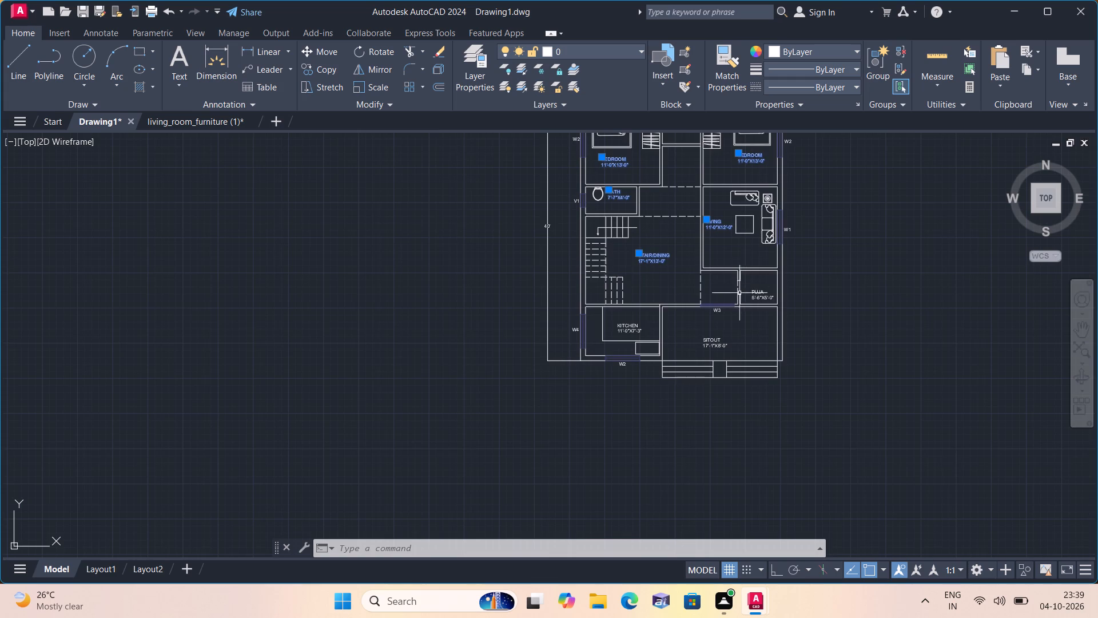
{"action": "scroll", "coordinate": [729, 320], "scroll_direction": "up", "scroll_amount": 1}
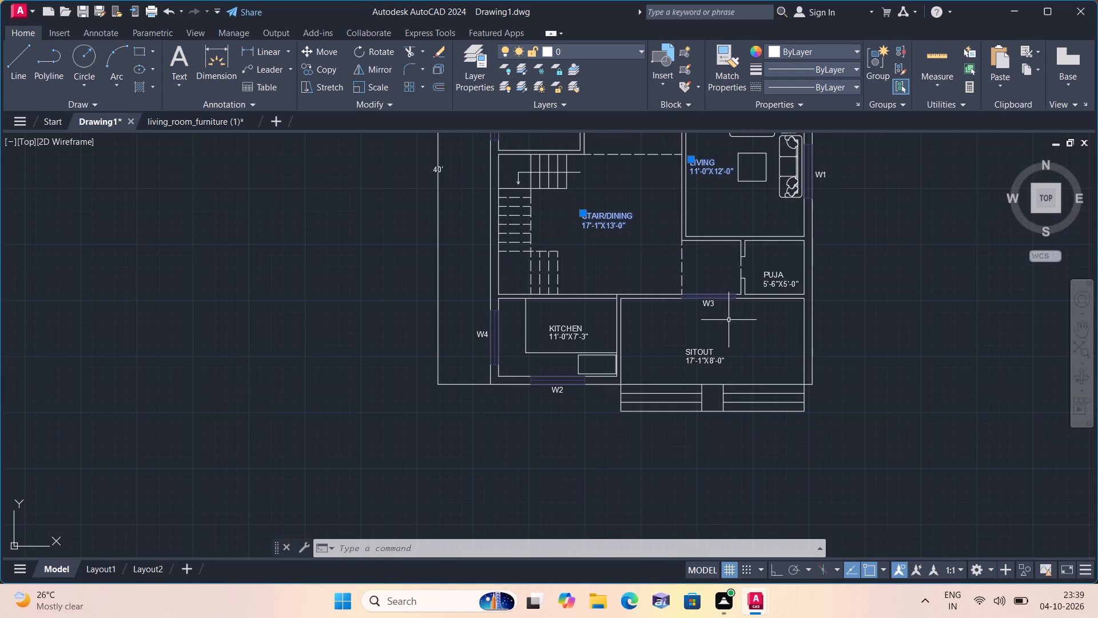
{"action": "middle_click_drag", "start_coordinate": [655, 319], "coordinate": [738, 323]}
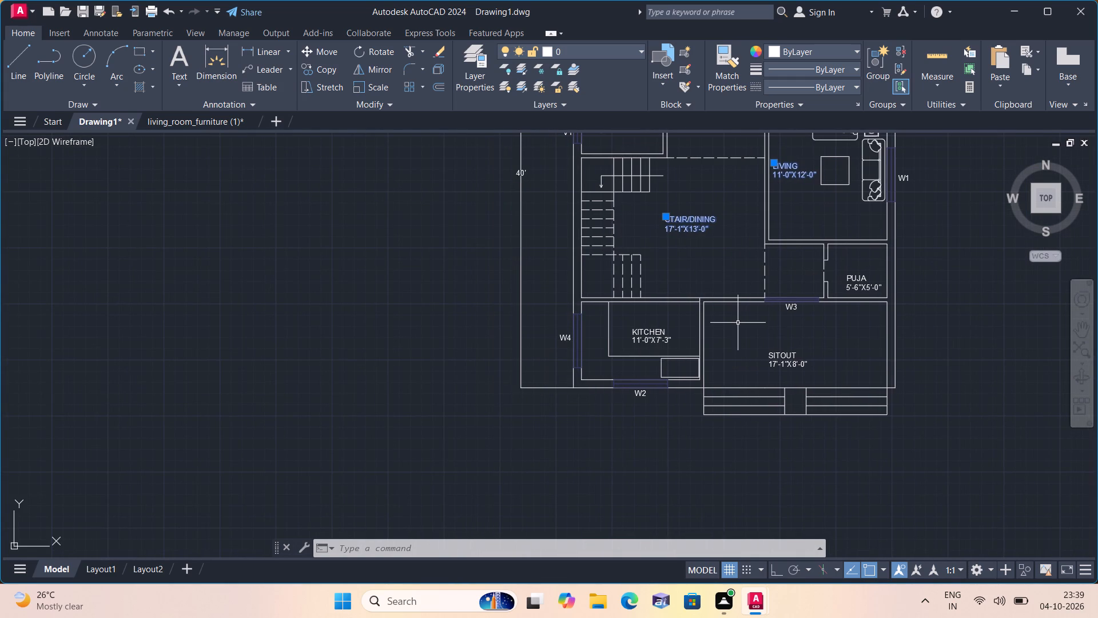
{"action": "middle_click_drag", "start_coordinate": [669, 256], "coordinate": [667, 257]}
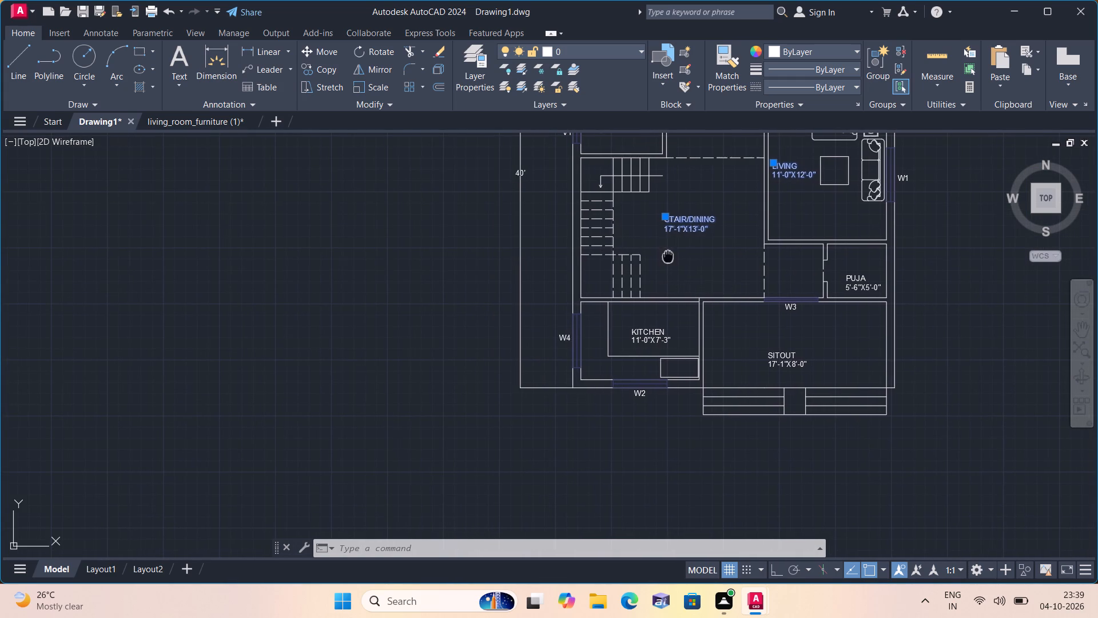
{"action": "middle_click_drag", "start_coordinate": [667, 257], "coordinate": [714, 427]}
{"action": "scroll", "coordinate": [711, 268], "scroll_direction": "up", "scroll_amount": 1}
{"action": "middle_click_drag", "start_coordinate": [701, 259], "coordinate": [706, 338]}
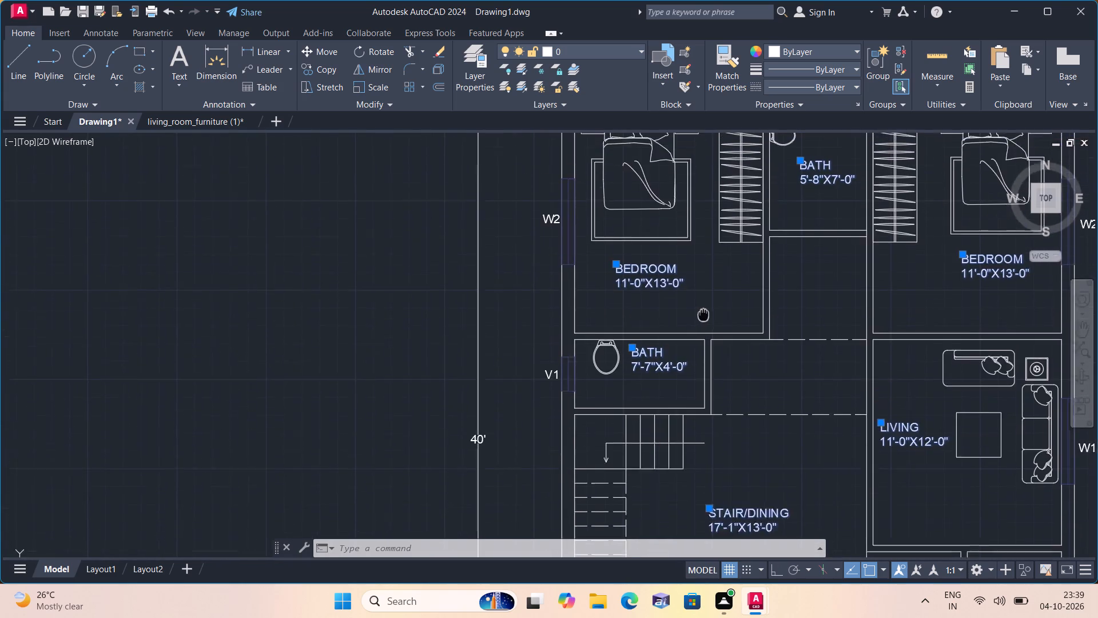
{"action": "middle_click_drag", "start_coordinate": [706, 338], "coordinate": [700, 464]}
{"action": "middle_click_drag", "start_coordinate": [727, 382], "coordinate": [678, 231]}
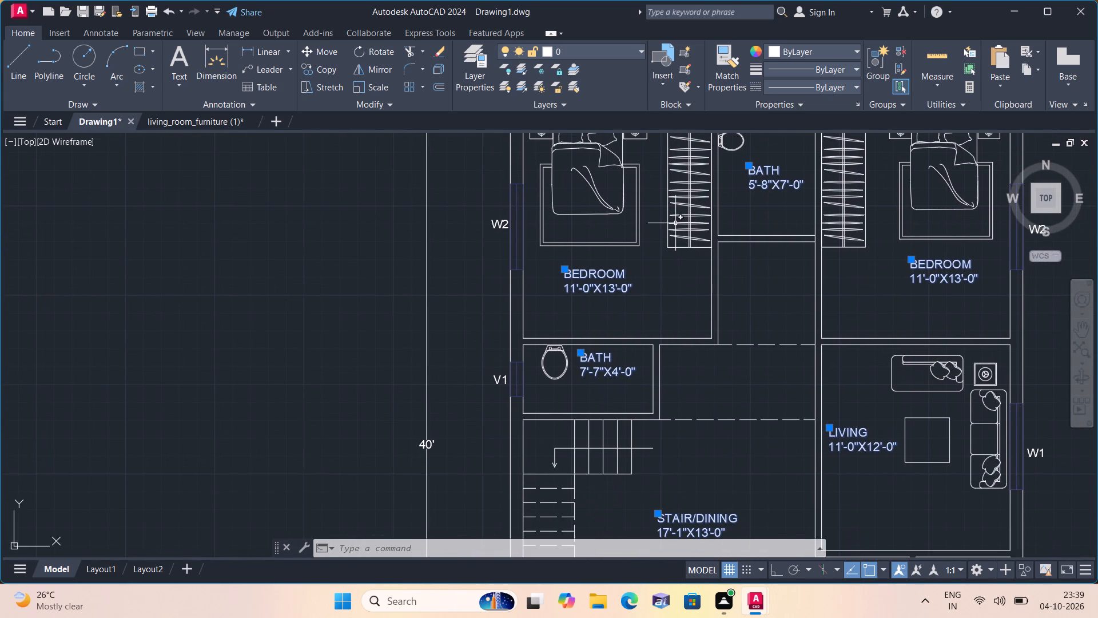
{"action": "middle_click_drag", "start_coordinate": [730, 388], "coordinate": [675, 255]}
{"action": "scroll", "coordinate": [671, 247], "scroll_direction": "down", "scroll_amount": 1}
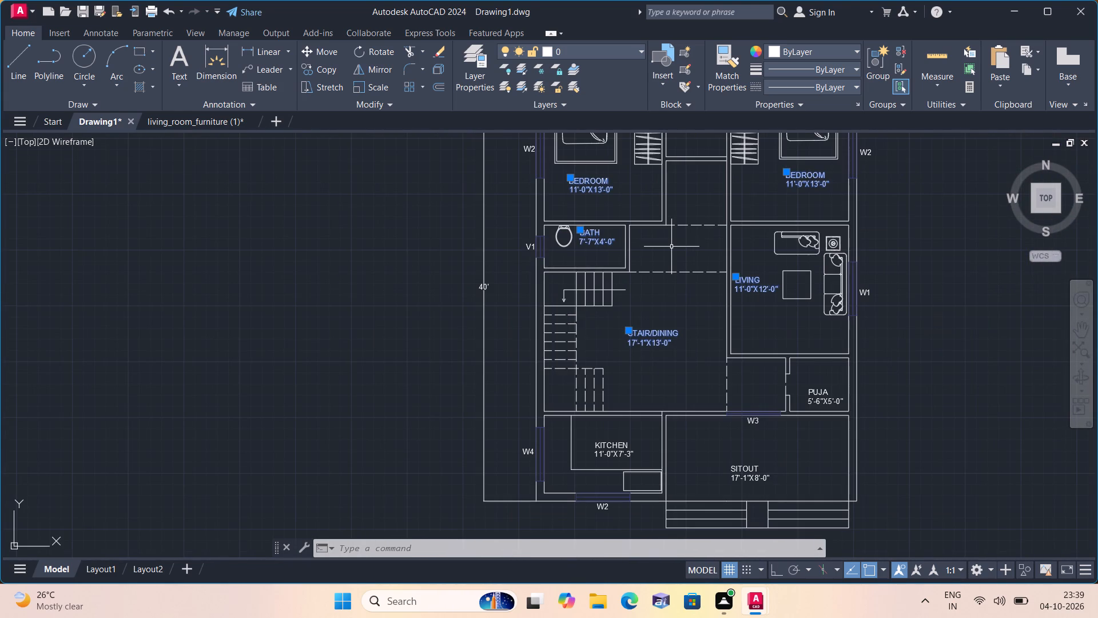
{"action": "key", "text": "Escape"}
{"action": "scroll", "coordinate": [671, 247], "scroll_direction": "down", "scroll_amount": 1}
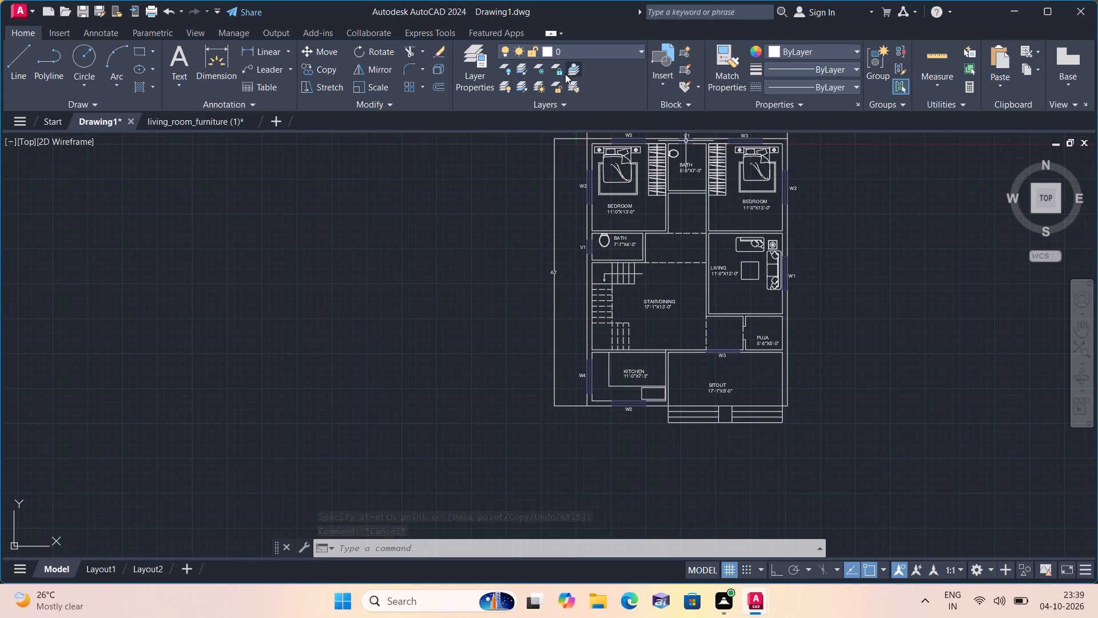
Create a new layer with its default name and set its colour to index 40.
{"action": "left_click", "coordinate": [467, 81]}
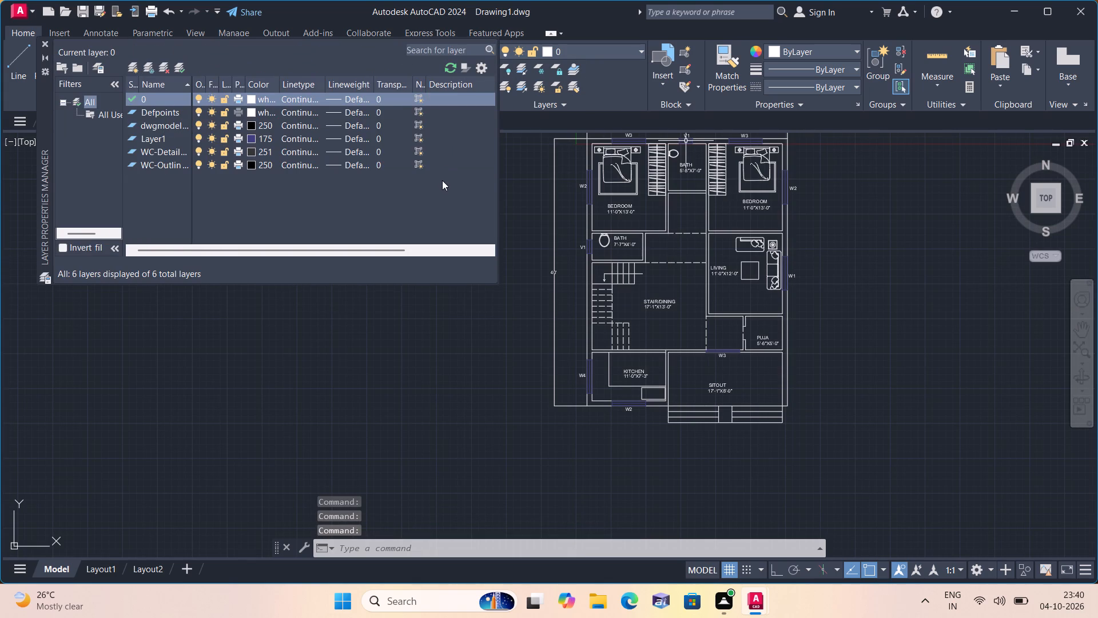
{"action": "right_click", "coordinate": [443, 183]}
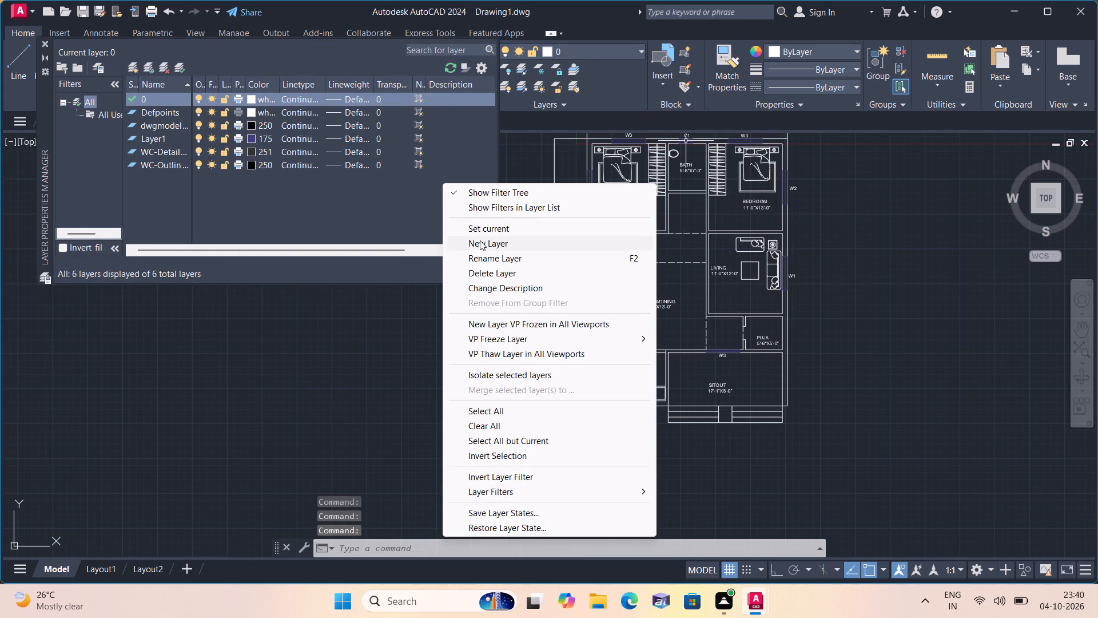
{"action": "left_click", "coordinate": [480, 240]}
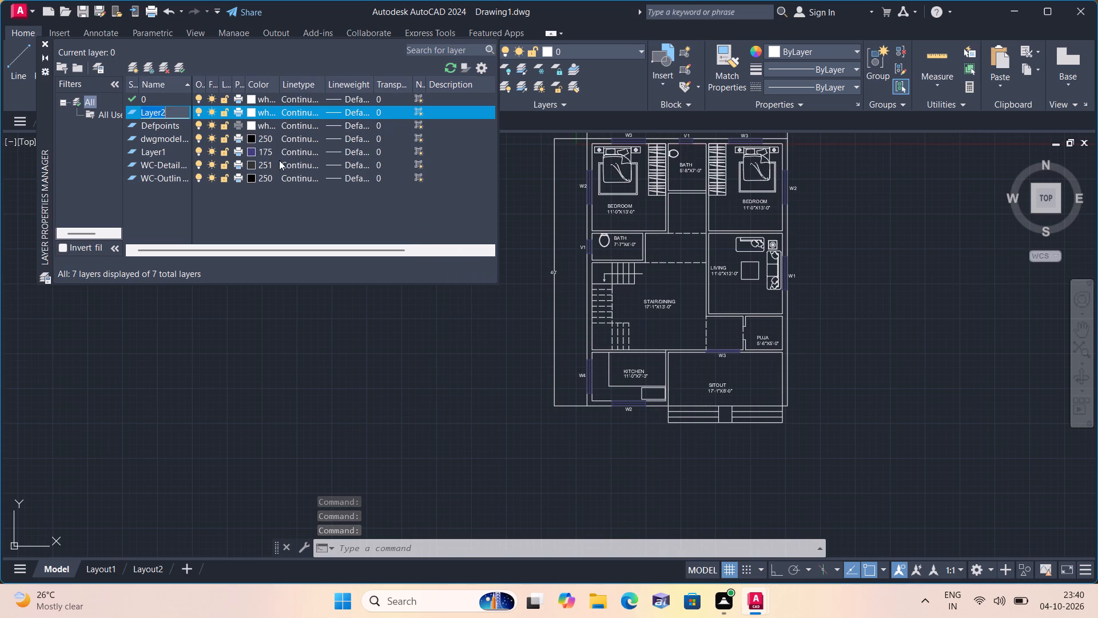
{"action": "left_click", "coordinate": [249, 110]}
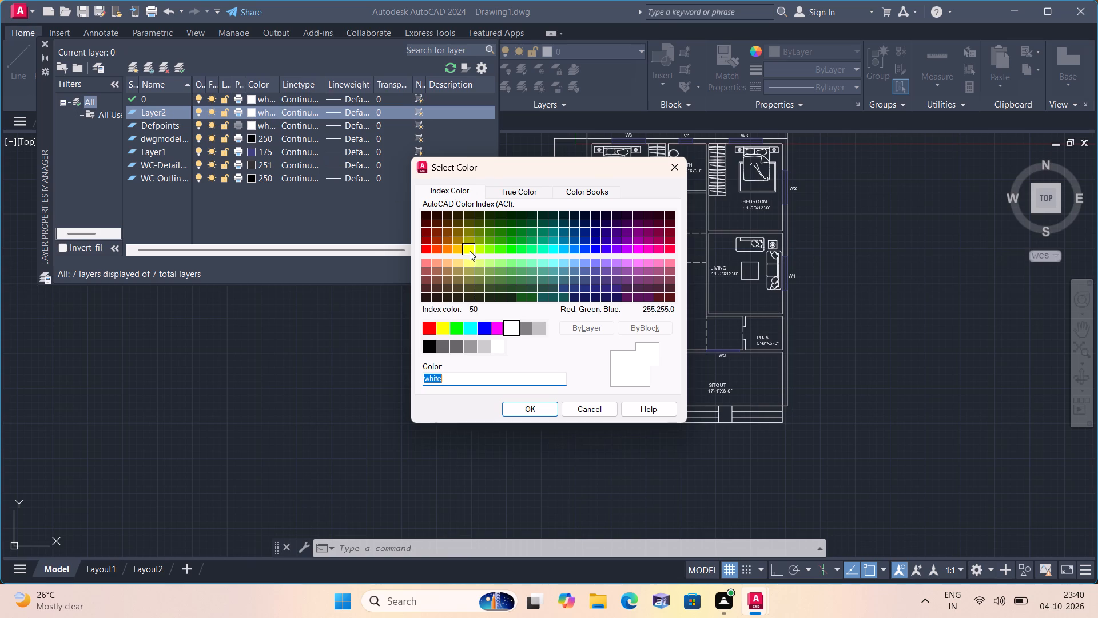
{"action": "left_click", "coordinate": [457, 247]}
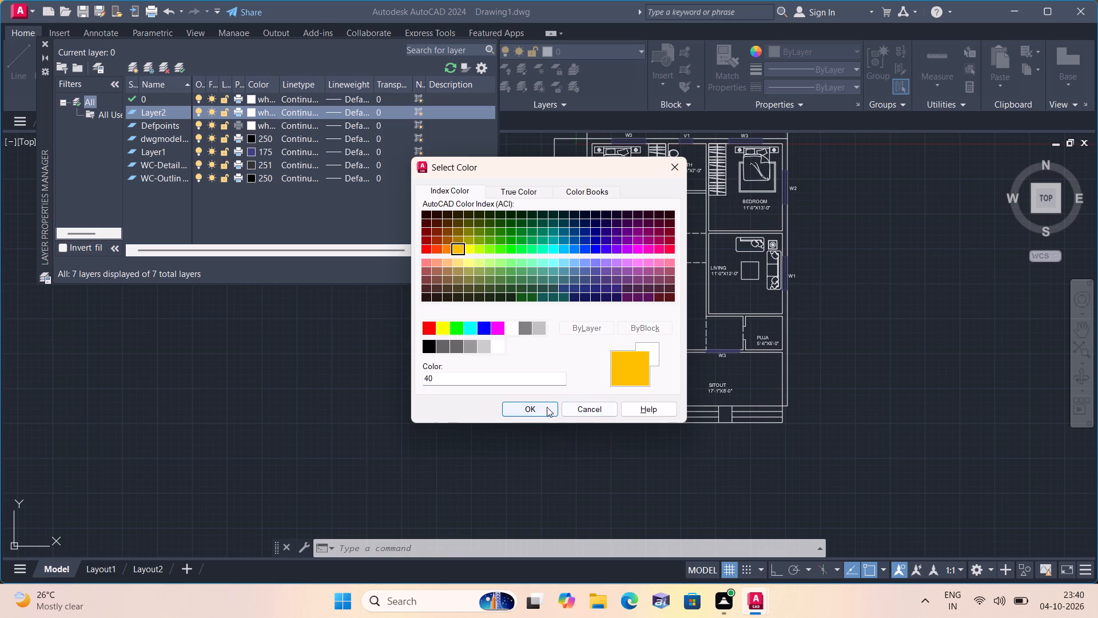
{"action": "left_click", "coordinate": [547, 406]}
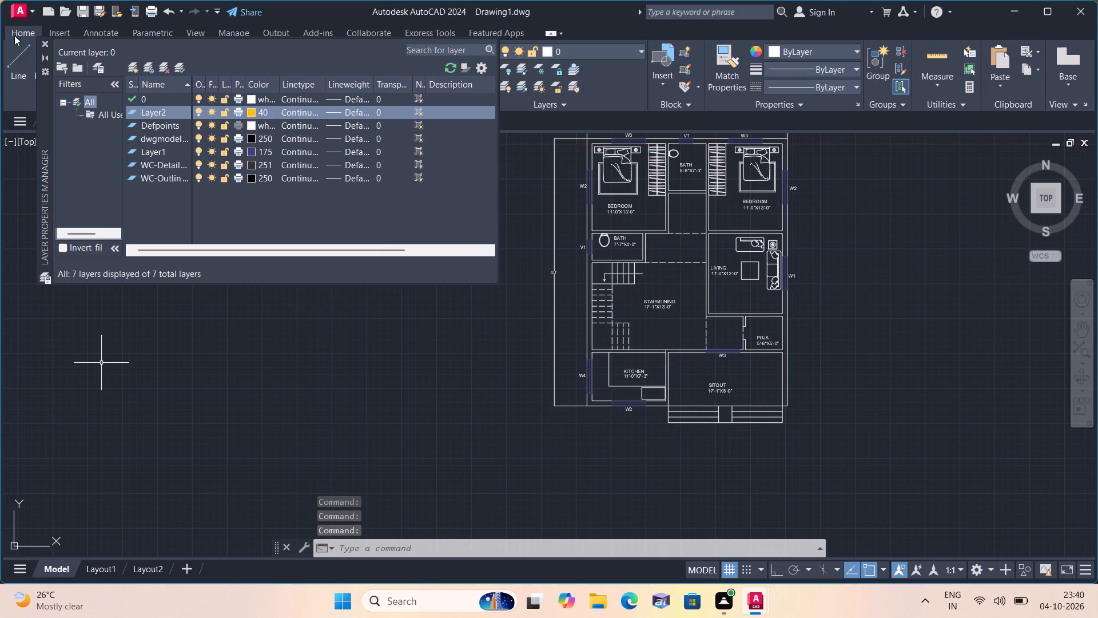
{"action": "left_click", "coordinate": [45, 42]}
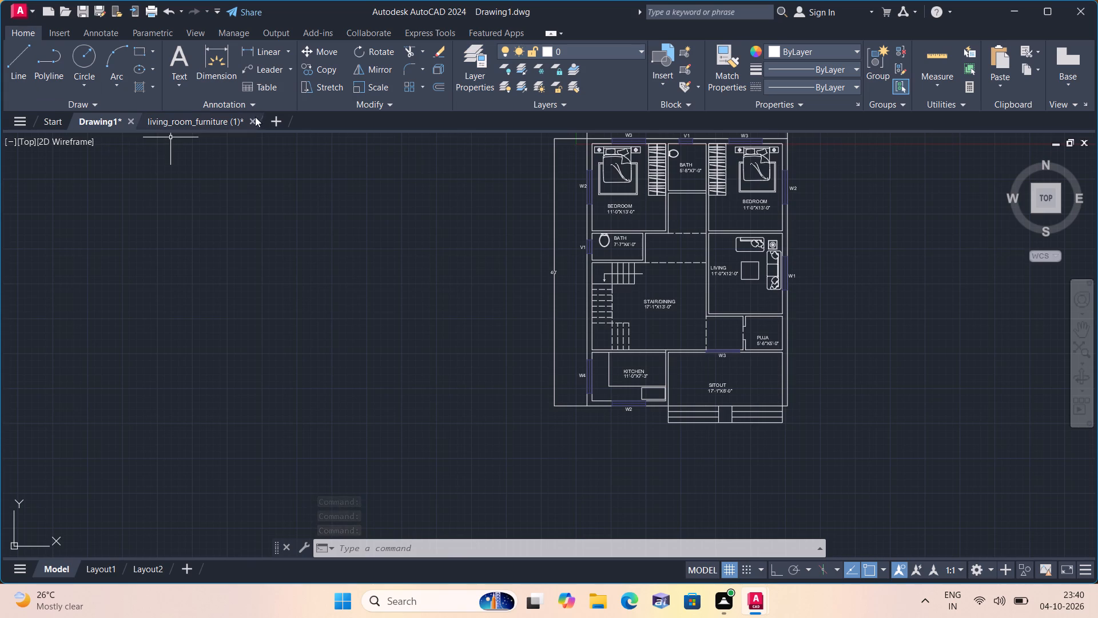
Close the living_room_furniture (1) drawing and save its changes.
{"action": "left_click", "coordinate": [252, 120]}
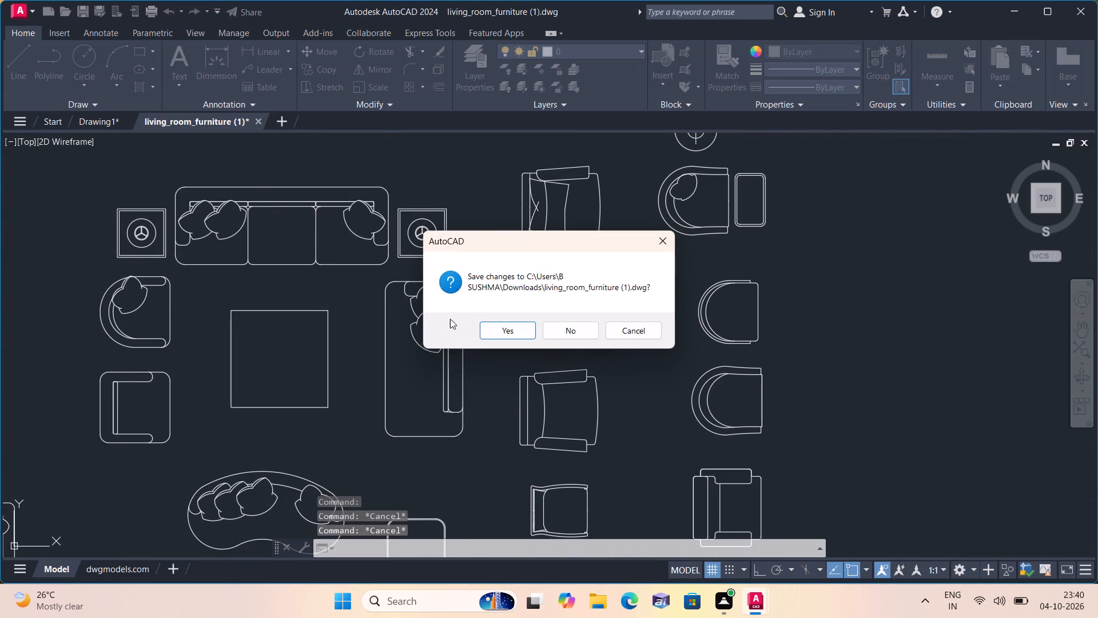
{"action": "left_click", "coordinate": [490, 326]}
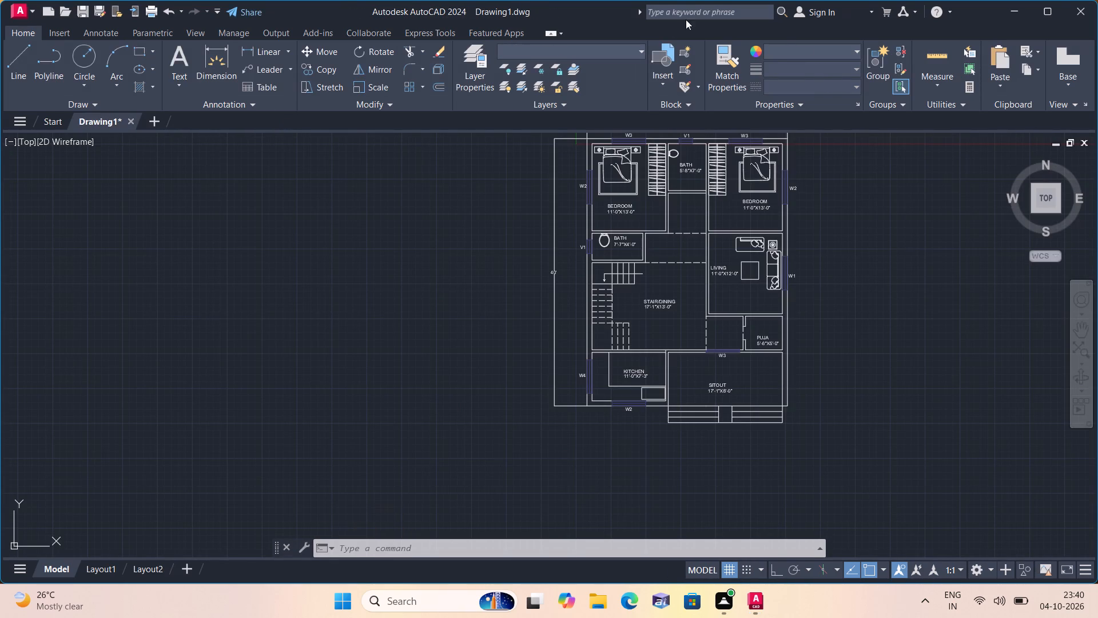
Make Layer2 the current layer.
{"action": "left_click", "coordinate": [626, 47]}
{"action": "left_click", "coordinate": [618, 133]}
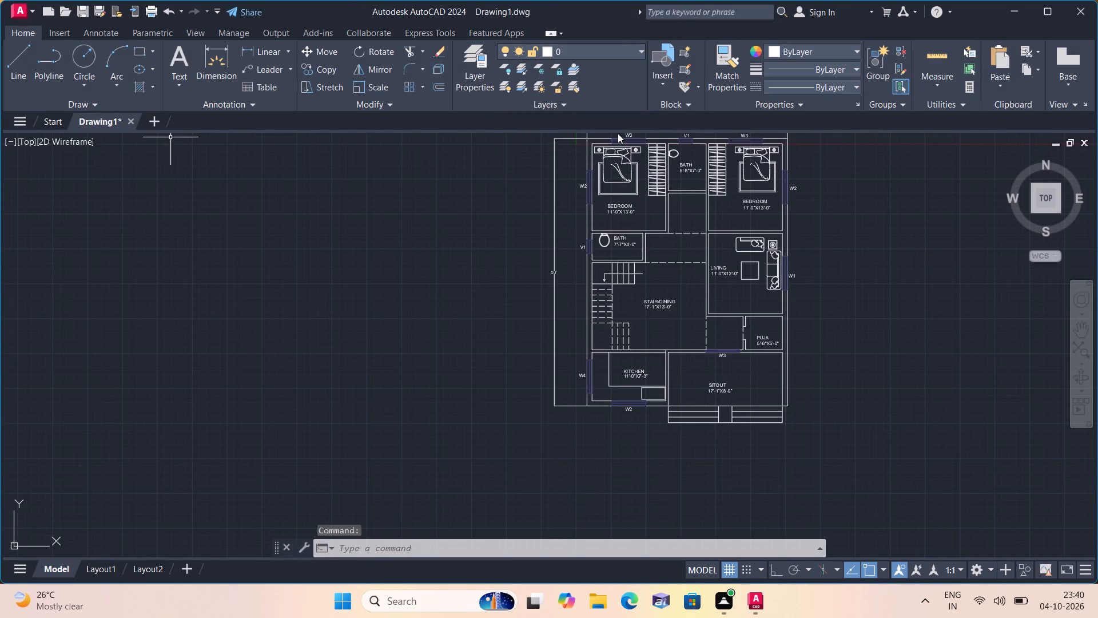
Examine the floor plan, focusing on the walls and dashed openings around the passage between the bedrooms.
{"action": "scroll", "coordinate": [523, 125], "scroll_direction": "down", "scroll_amount": 2}
{"action": "scroll", "coordinate": [512, 206], "scroll_direction": "down", "scroll_amount": 1}
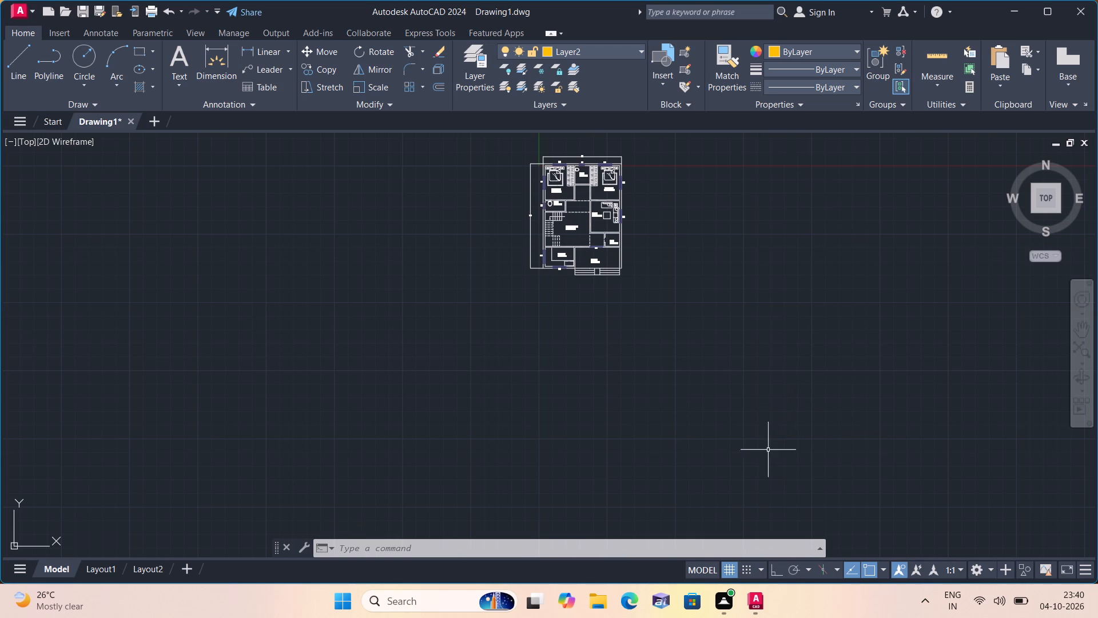
{"action": "scroll", "coordinate": [746, 494], "scroll_direction": "down", "scroll_amount": 1}
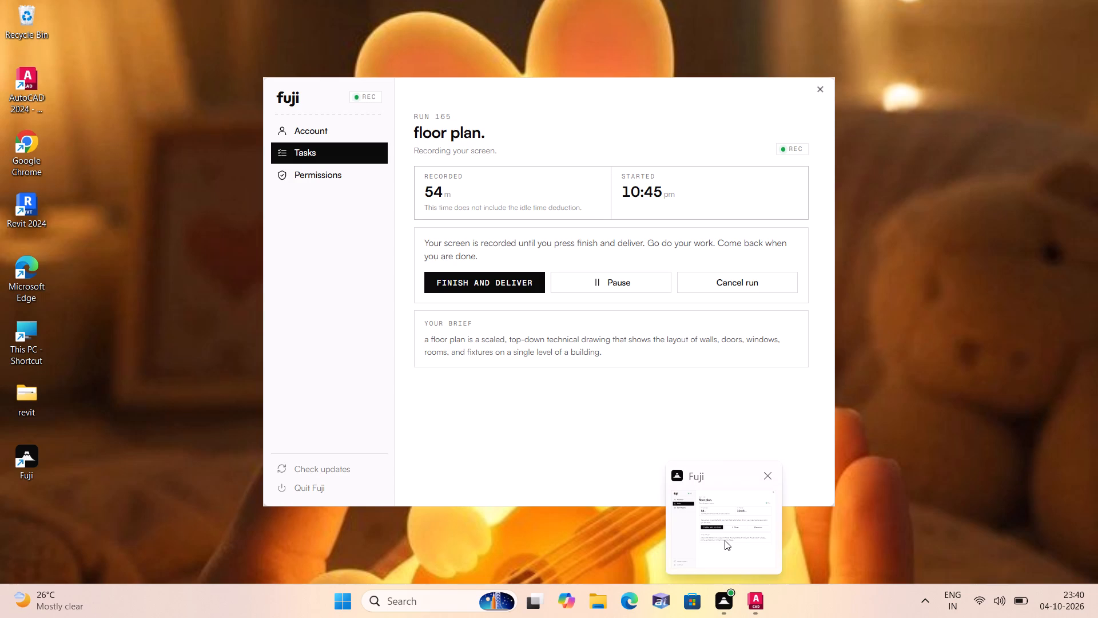
{"action": "scroll", "coordinate": [102, 224], "scroll_direction": "down", "scroll_amount": 1}
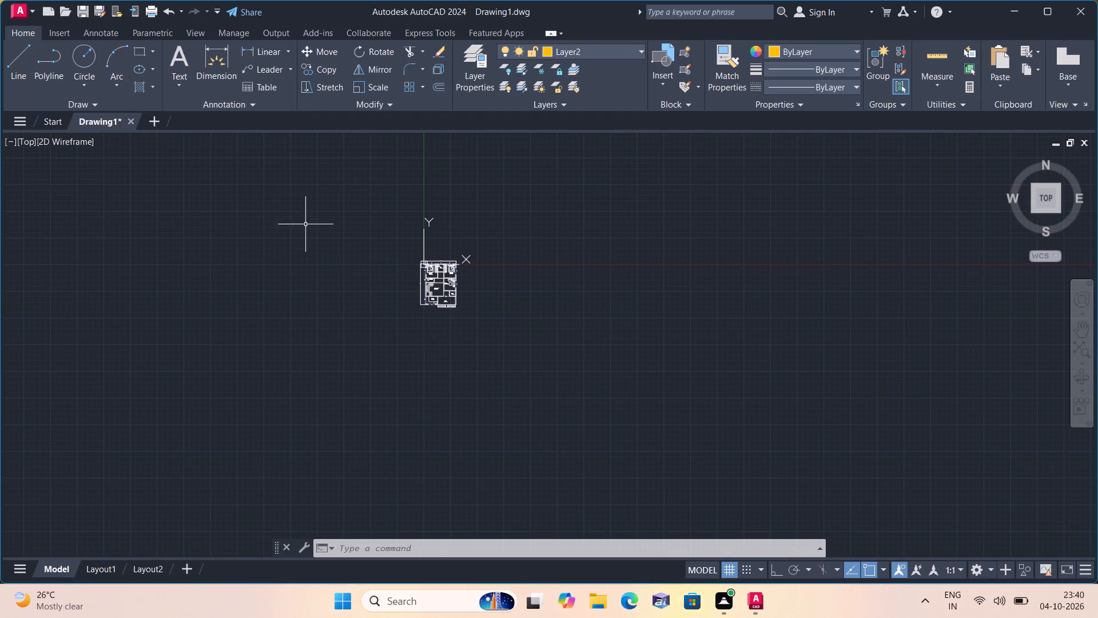
{"action": "scroll", "coordinate": [315, 213], "scroll_direction": "up", "scroll_amount": 2}
{"action": "scroll", "coordinate": [572, 327], "scroll_direction": "up", "scroll_amount": 3}
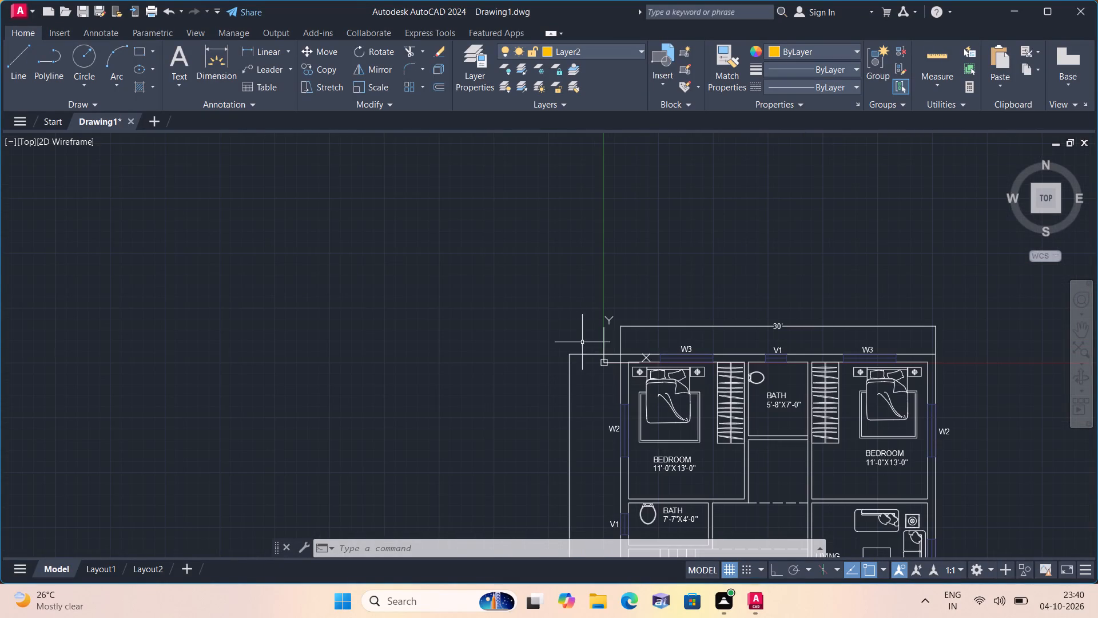
{"action": "middle_click_drag", "start_coordinate": [731, 430], "coordinate": [589, 324]}
{"action": "middle_click_drag", "start_coordinate": [650, 414], "coordinate": [572, 338]}
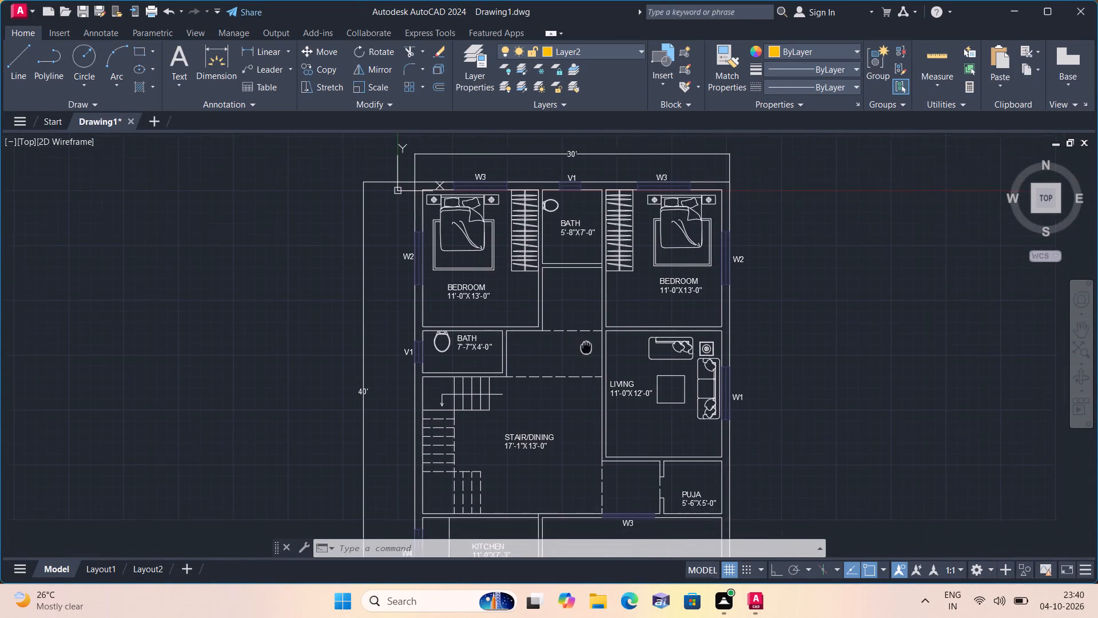
{"action": "scroll", "coordinate": [546, 319], "scroll_direction": "up", "scroll_amount": 3}
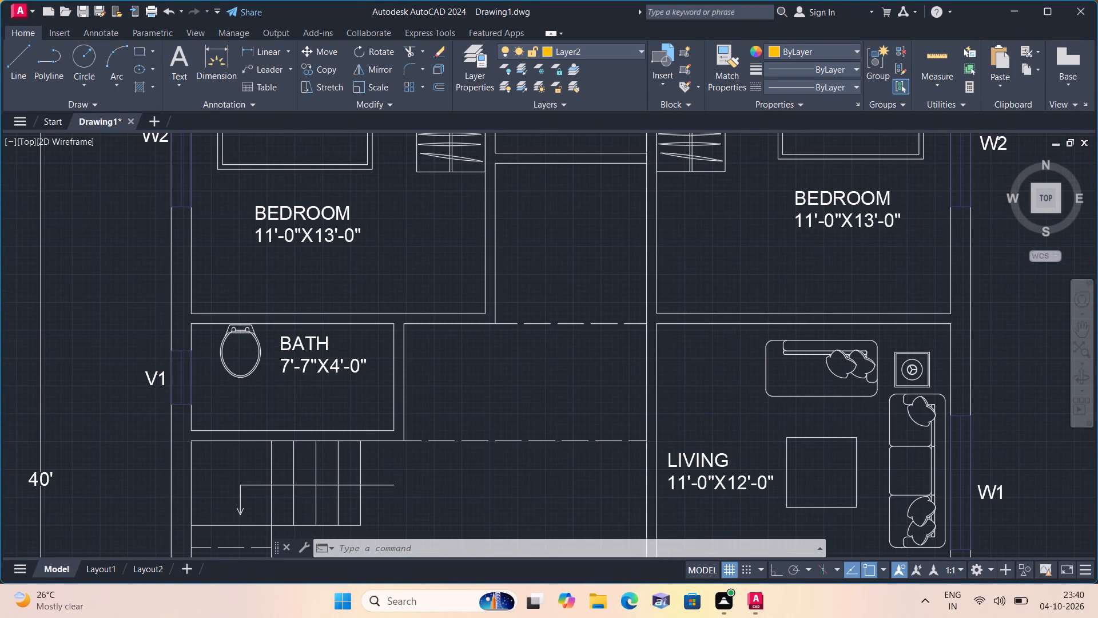
{"action": "scroll", "coordinate": [526, 316], "scroll_direction": "up", "scroll_amount": 2}
{"action": "middle_click_drag", "start_coordinate": [457, 270], "coordinate": [467, 292]}
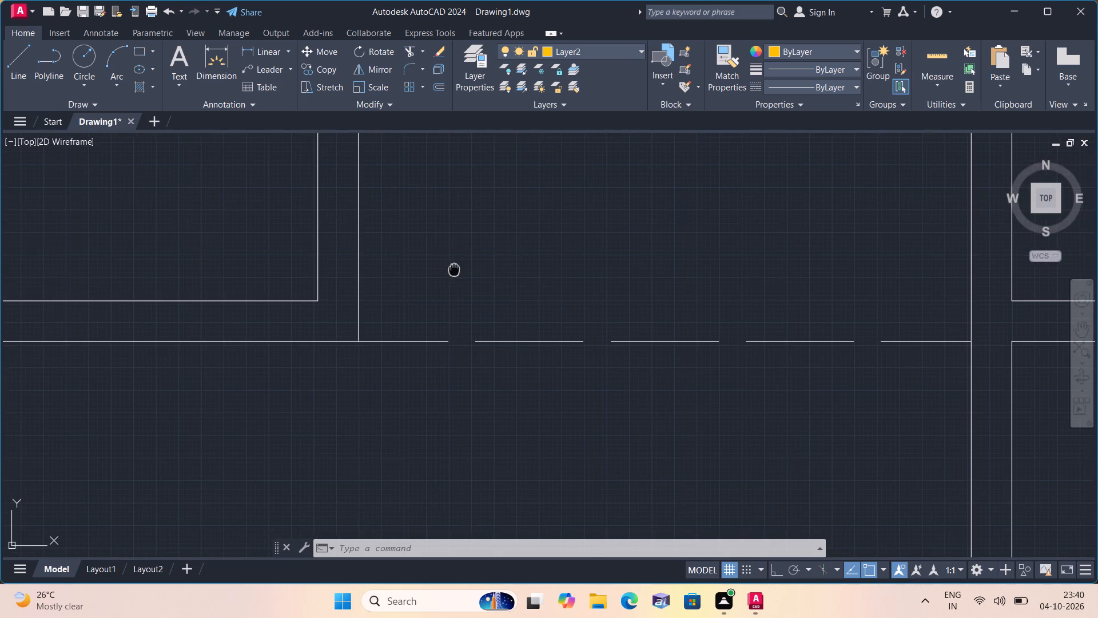
{"action": "middle_click_drag", "start_coordinate": [467, 292], "coordinate": [496, 333]}
{"action": "scroll", "coordinate": [496, 333], "scroll_direction": "down", "scroll_amount": 1}
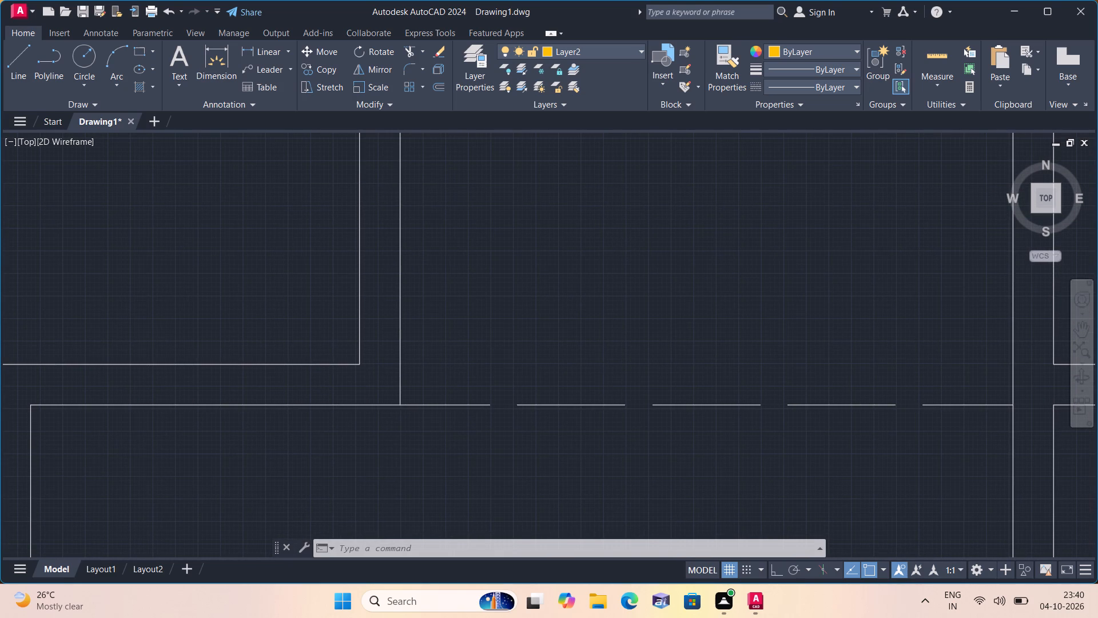
{"action": "middle_click_drag", "start_coordinate": [496, 333], "coordinate": [514, 290]}
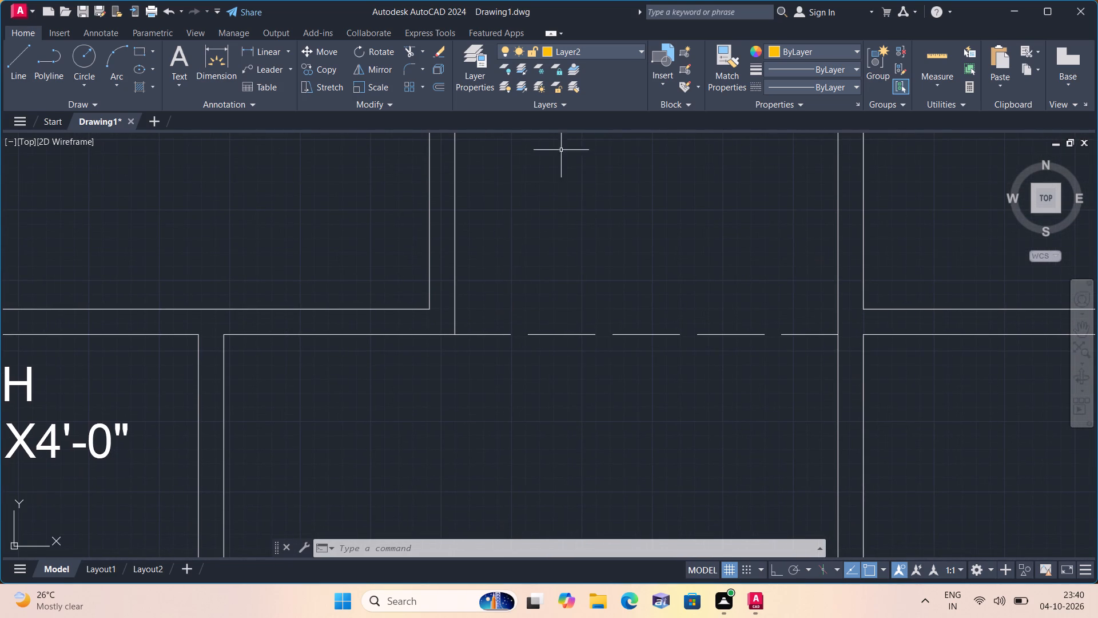
Make layer 0 the current layer.
{"action": "left_click", "coordinate": [616, 54]}
{"action": "left_click", "coordinate": [611, 69]}
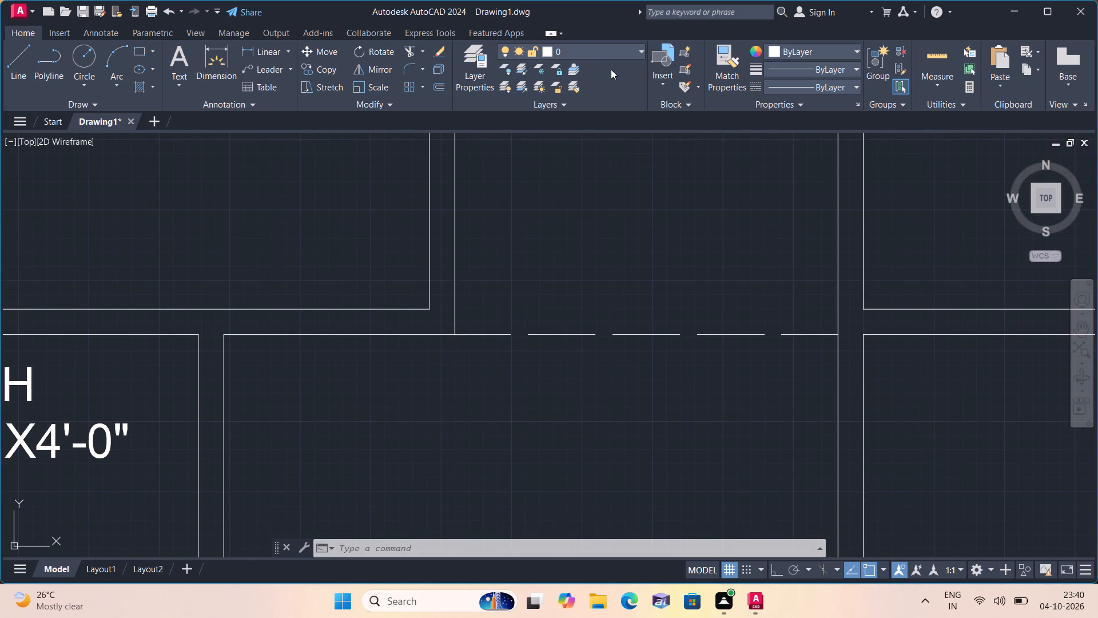
Draw a line 2' west from the passage's northeast corner, continuing north across the wall below the 5'-8"X7'-0" bath, with Ortho on.
{"action": "scroll", "coordinate": [603, 129], "scroll_direction": "down", "scroll_amount": 1}
{"action": "scroll", "coordinate": [581, 237], "scroll_direction": "down", "scroll_amount": 3}
{"action": "middle_click_drag", "start_coordinate": [586, 225], "coordinate": [604, 300]}
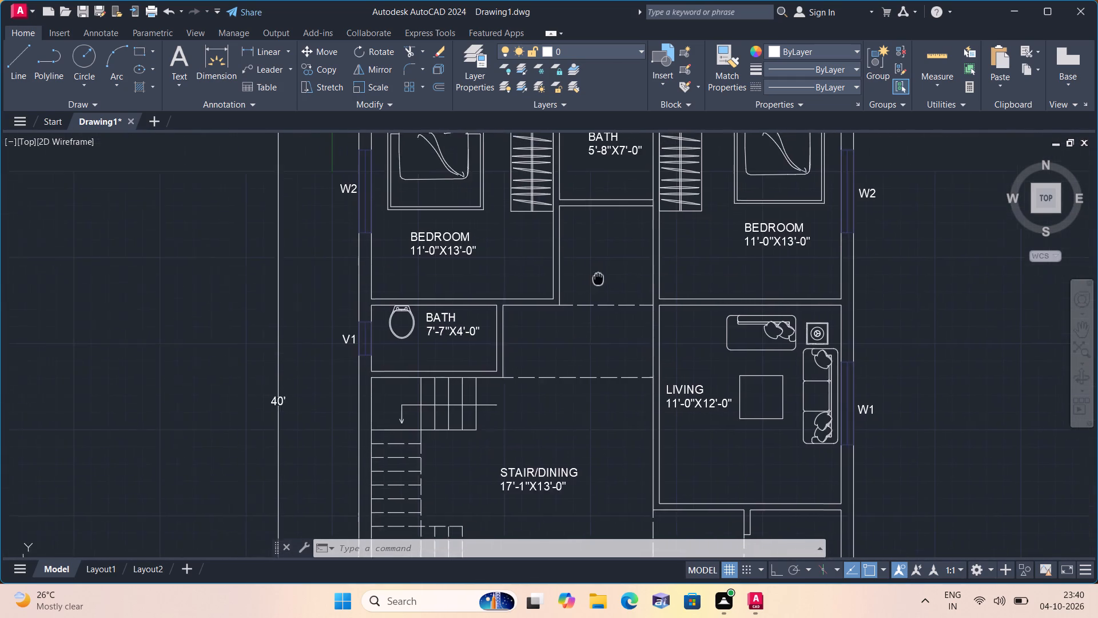
{"action": "middle_click_drag", "start_coordinate": [604, 300], "coordinate": [609, 322]}
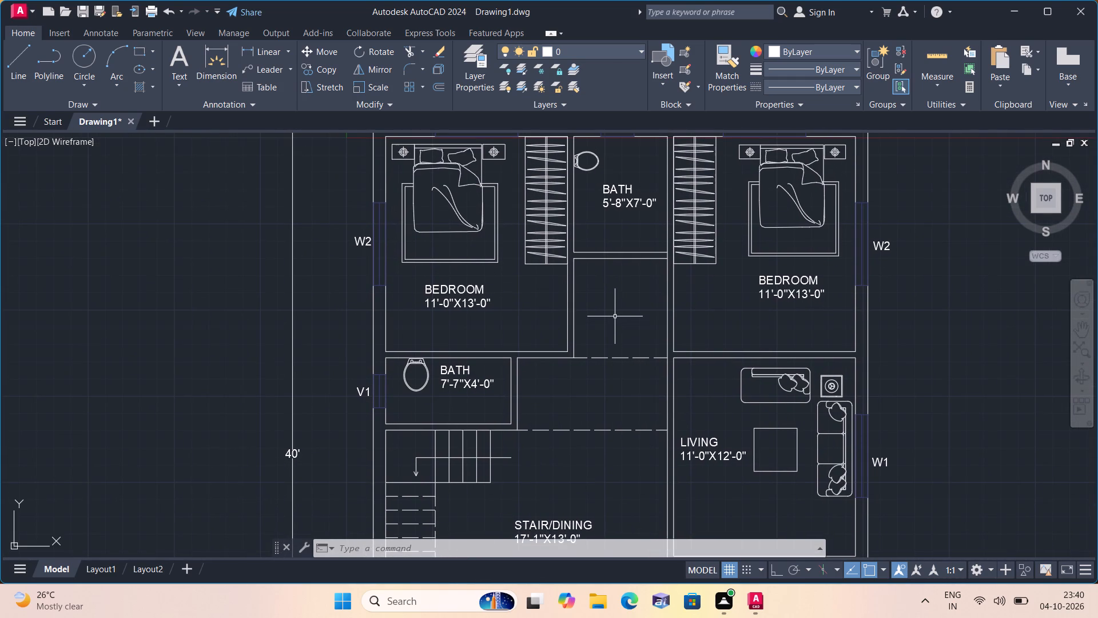
{"action": "middle_click_drag", "start_coordinate": [627, 282], "coordinate": [624, 282]}
{"action": "middle_click_drag", "start_coordinate": [624, 282], "coordinate": [562, 319]}
{"action": "scroll", "coordinate": [568, 318], "scroll_direction": "up", "scroll_amount": 1}
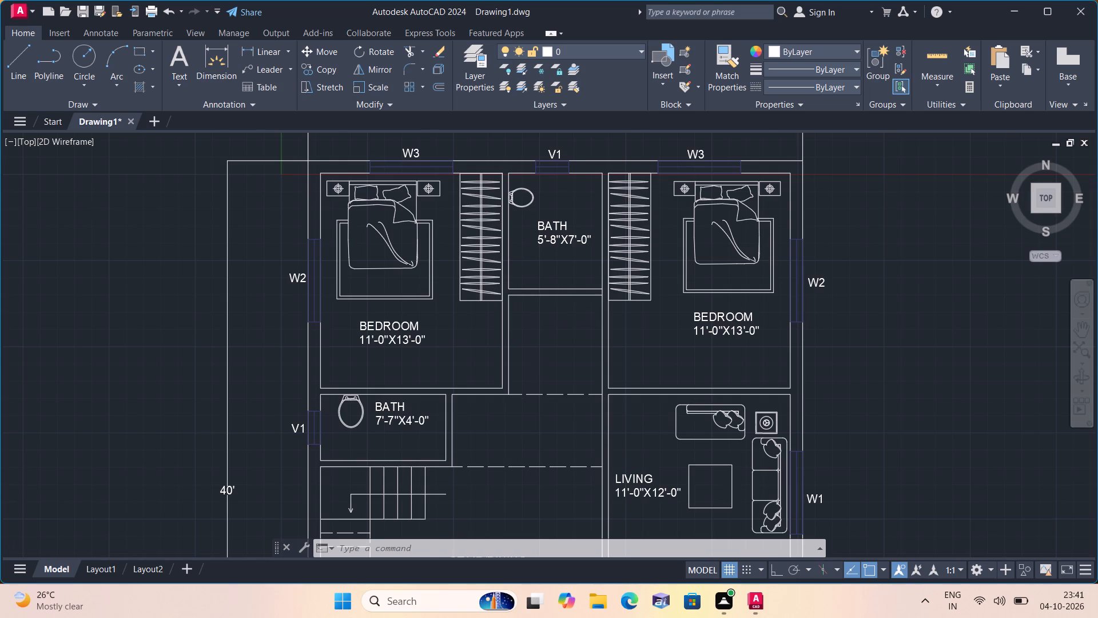
{"action": "type", "text": "l"}
{"action": "key", "text": "space"}
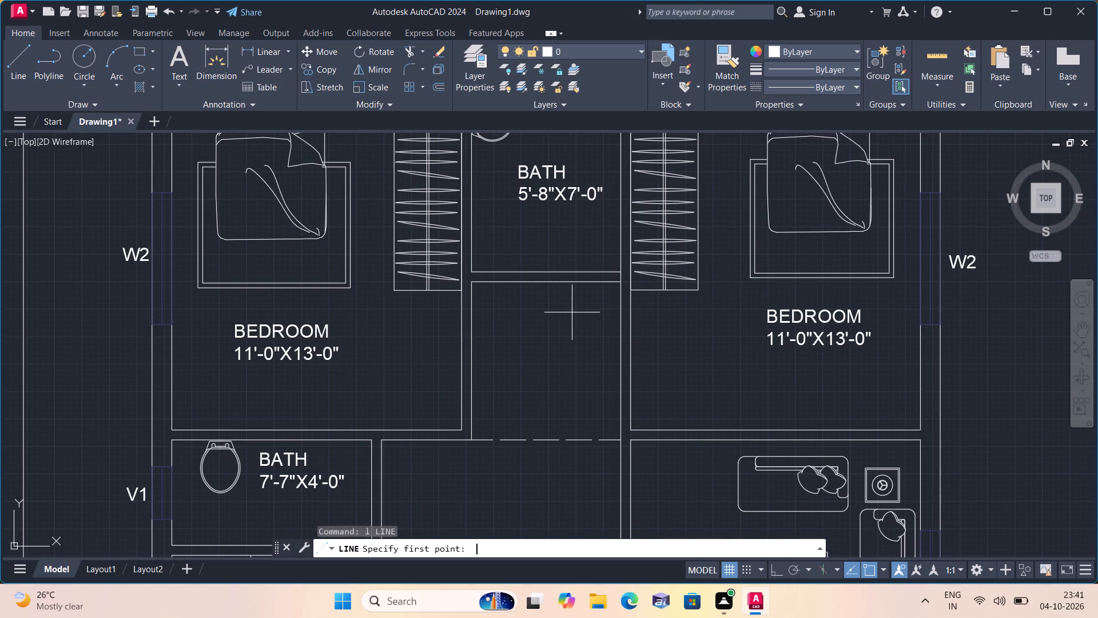
{"action": "scroll", "coordinate": [603, 290], "scroll_direction": "up", "scroll_amount": 2}
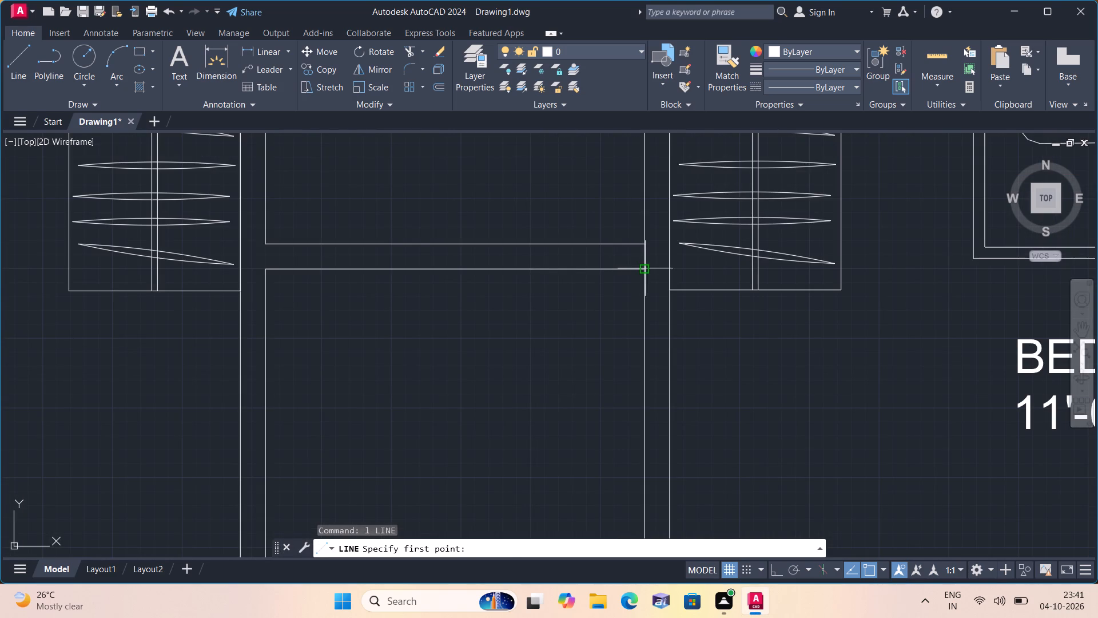
{"action": "left_click", "coordinate": [646, 268]}
{"action": "type", "text": "2'"}
{"action": "key", "text": "space"}
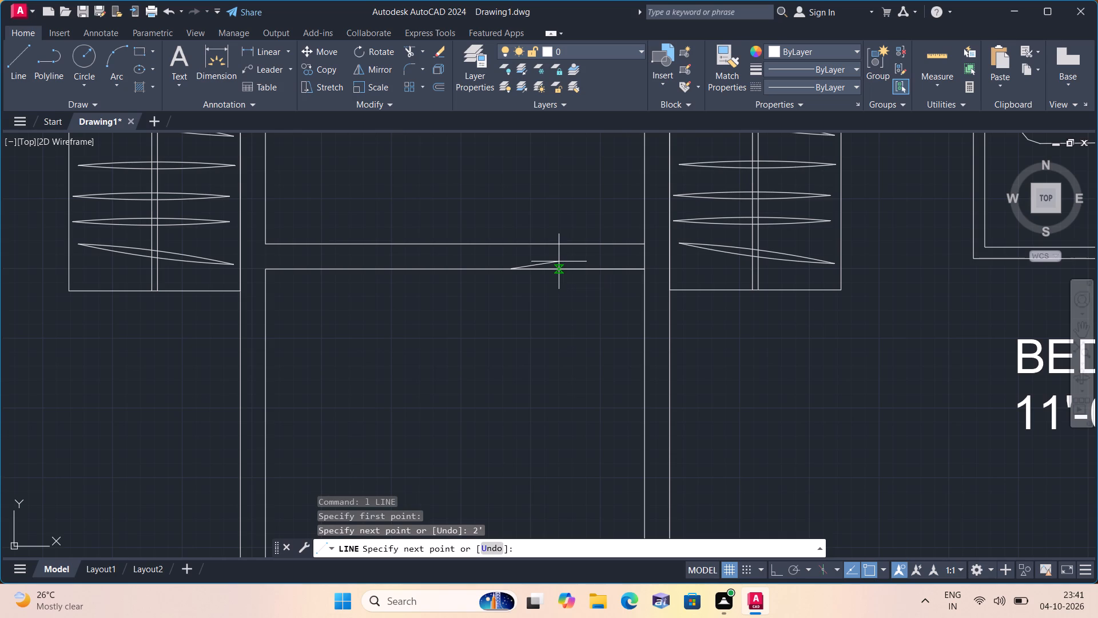
{"action": "key", "text": "F8"}
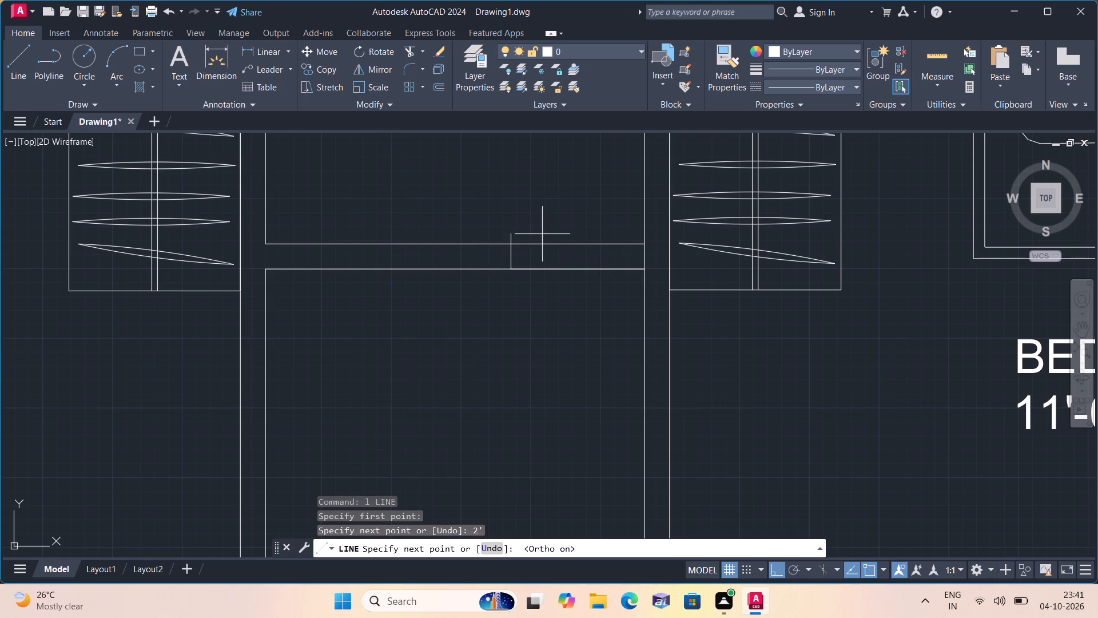
{"action": "left_click", "coordinate": [515, 244]}
{"action": "key", "text": "space"}
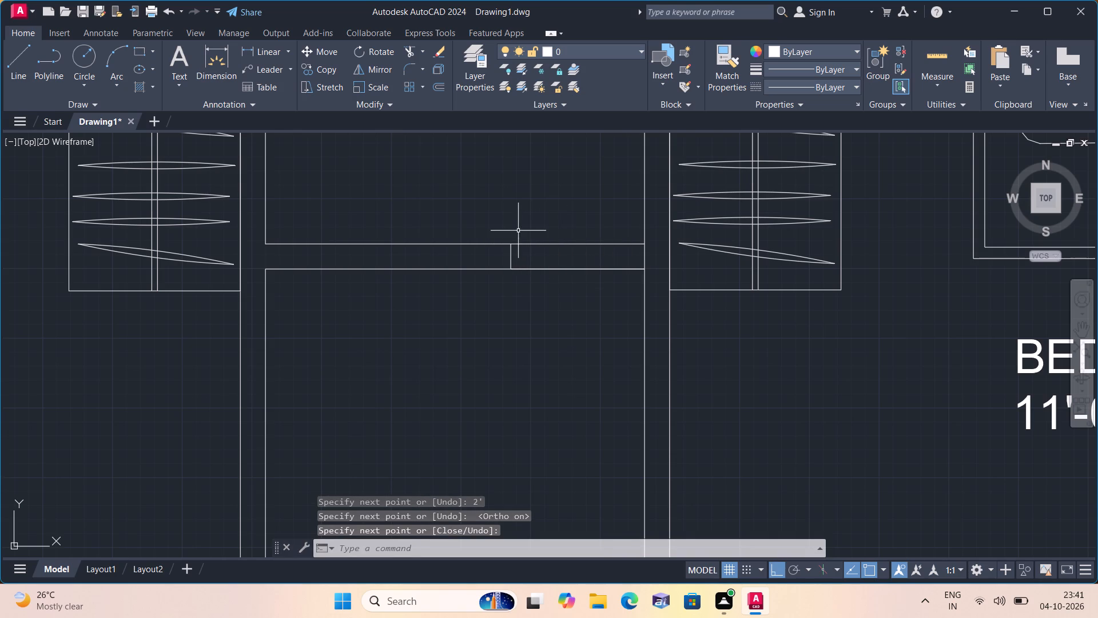
Trim both wall lines east of the new jamb line to open a 2' doorway into the 5'-8"X7'-0" bath.
{"action": "type", "text": "trim"}
{"action": "key", "text": "space"}
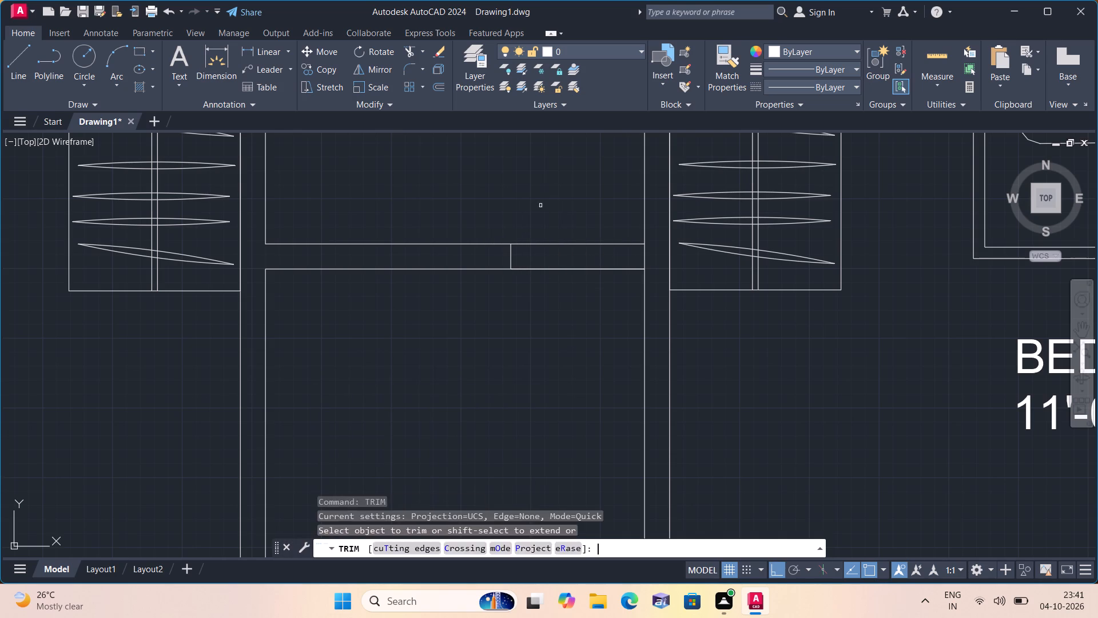
{"action": "left_click_drag", "start_coordinate": [548, 203], "coordinate": [545, 215]}
{"action": "left_click", "coordinate": [562, 322]}
{"action": "key", "text": "Escape"}
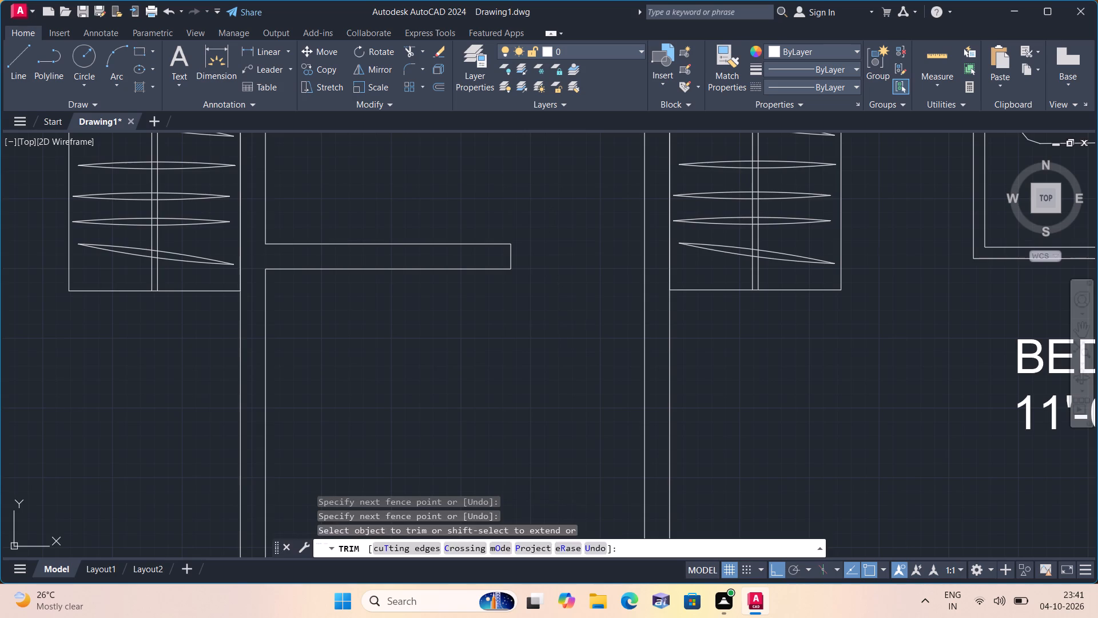
Draw a line 2" east from the sitout's northwest inner corner, continuing north across the wall to form a door jamb.
{"action": "scroll", "coordinate": [562, 322], "scroll_direction": "down", "scroll_amount": 1}
{"action": "middle_click_drag", "start_coordinate": [552, 332], "coordinate": [560, 259]}
{"action": "scroll", "coordinate": [560, 259], "scroll_direction": "down", "scroll_amount": 1}
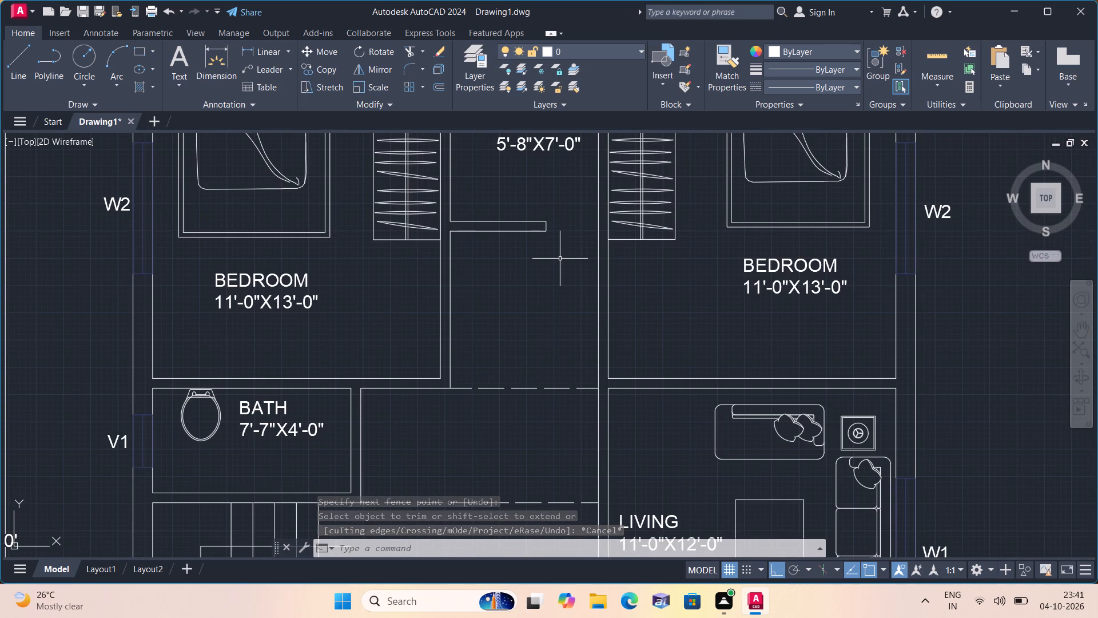
{"action": "scroll", "coordinate": [571, 280], "scroll_direction": "down", "scroll_amount": 1}
{"action": "middle_click_drag", "start_coordinate": [568, 373], "coordinate": [563, 168]}
{"action": "scroll", "coordinate": [562, 343], "scroll_direction": "down", "scroll_amount": 1}
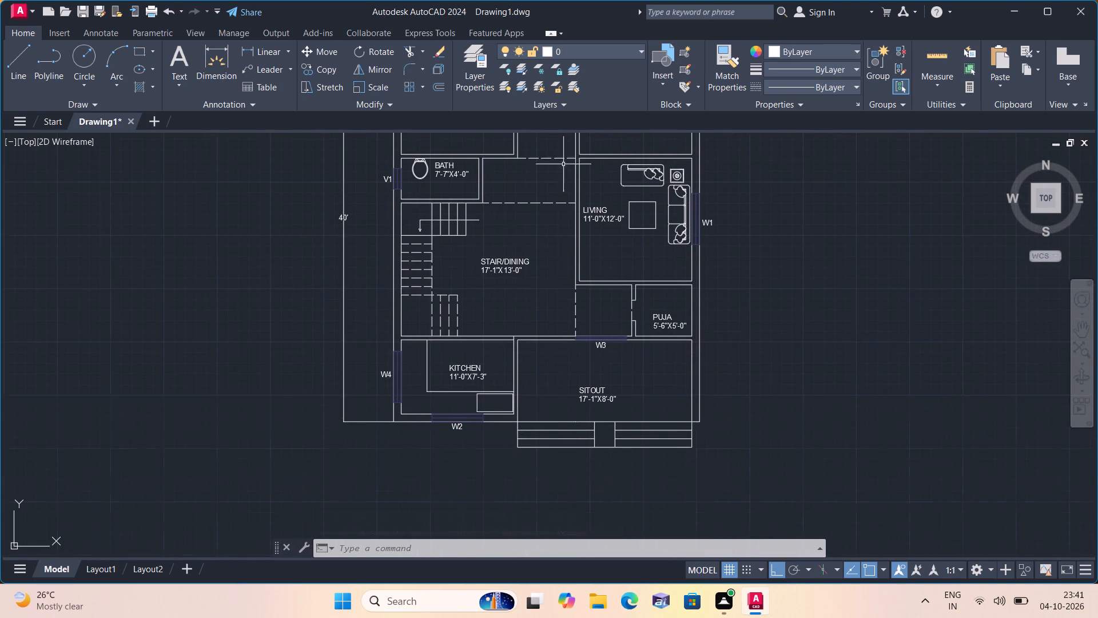
{"action": "scroll", "coordinate": [540, 358], "scroll_direction": "up", "scroll_amount": 3}
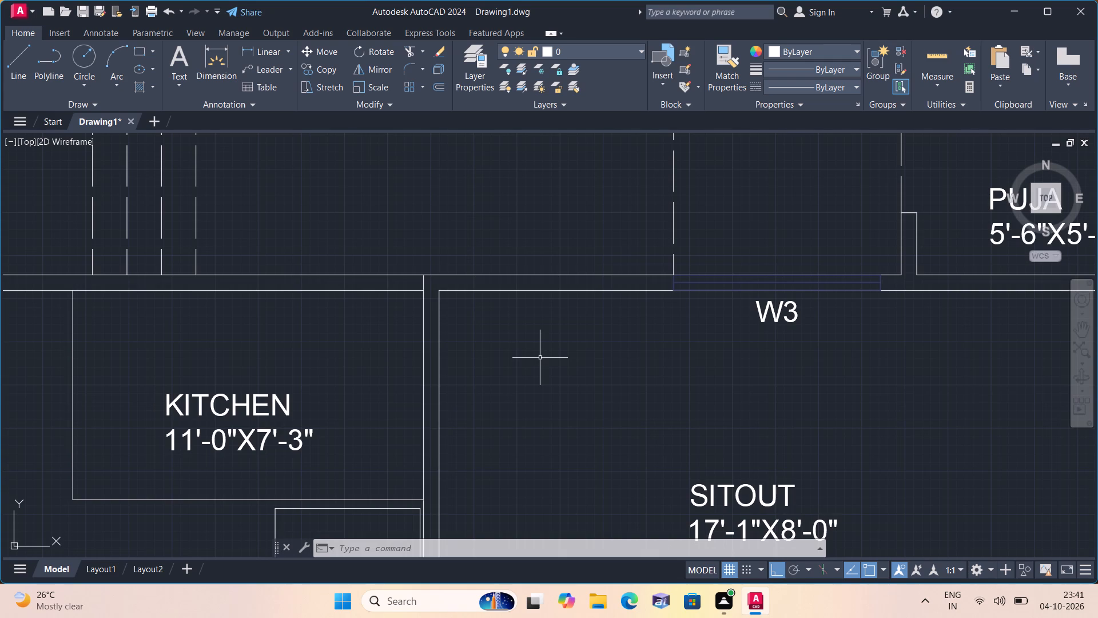
{"action": "type", "text": "l"}
{"action": "key", "text": "space"}
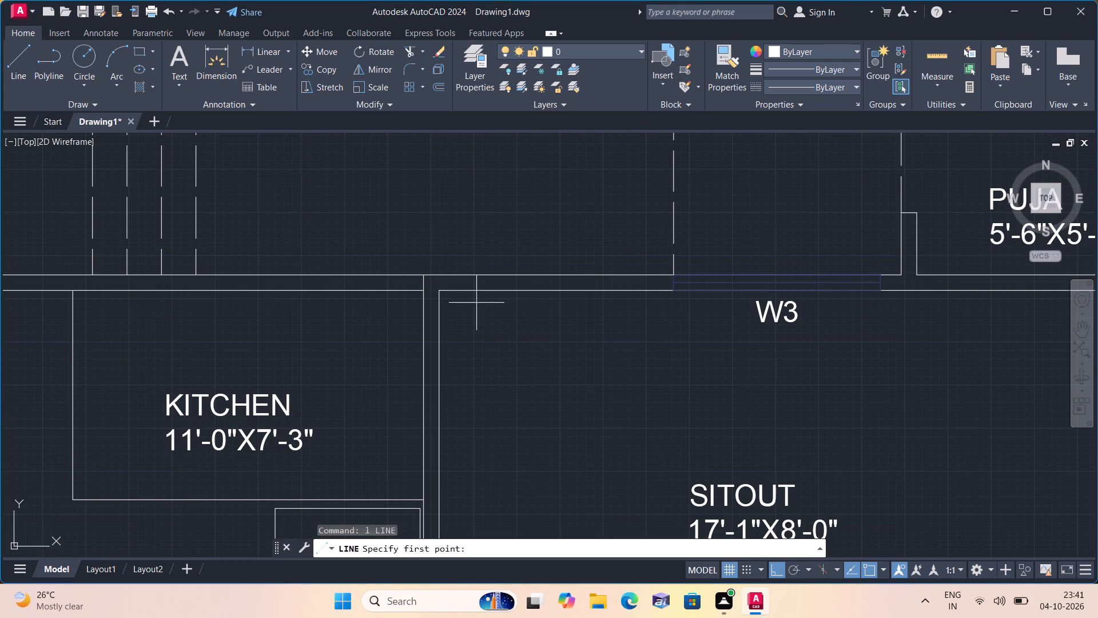
{"action": "left_click", "coordinate": [437, 290]}
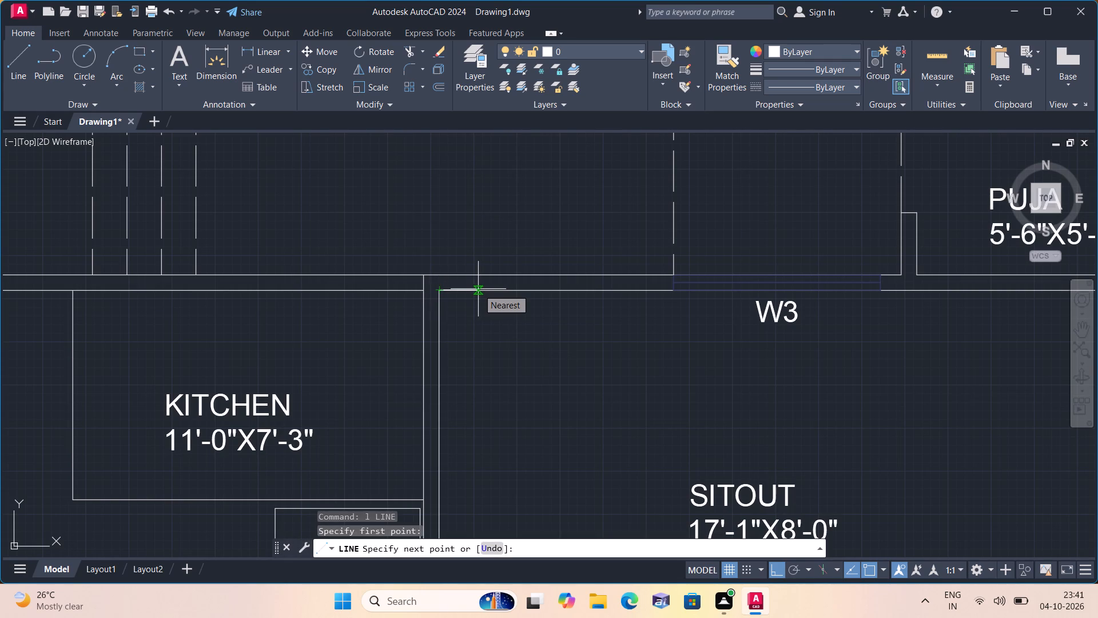
{"action": "key", "text": "2"}
{"action": "type", "text": "\""}
{"action": "key", "text": "space"}
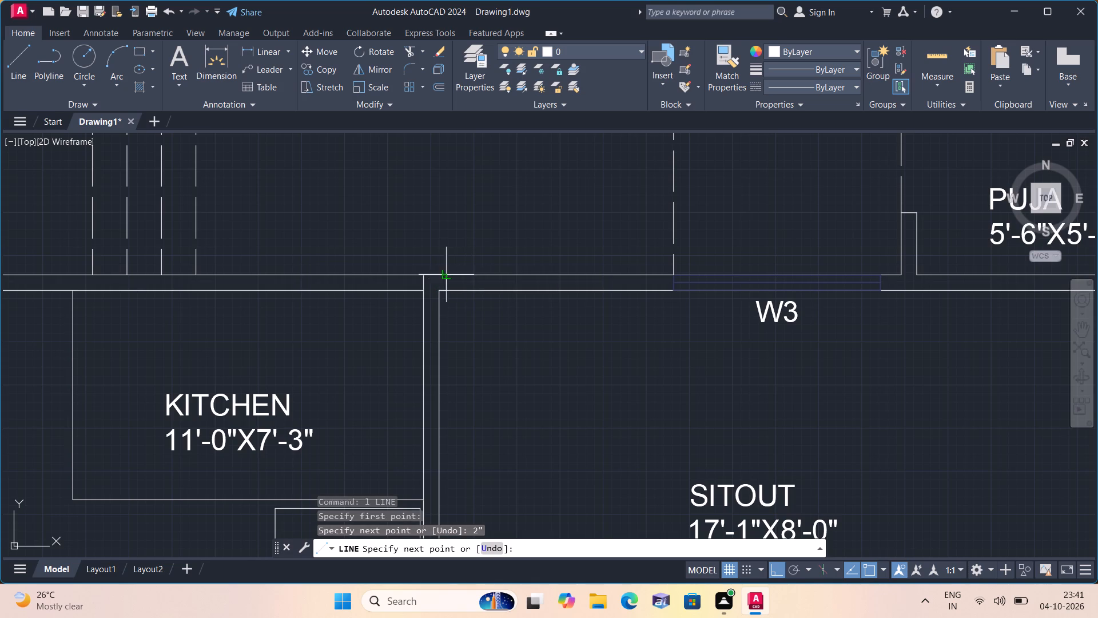
{"action": "scroll", "coordinate": [450, 279], "scroll_direction": "up", "scroll_amount": 2}
{"action": "left_click", "coordinate": [438, 270]}
{"action": "key", "text": "space"}
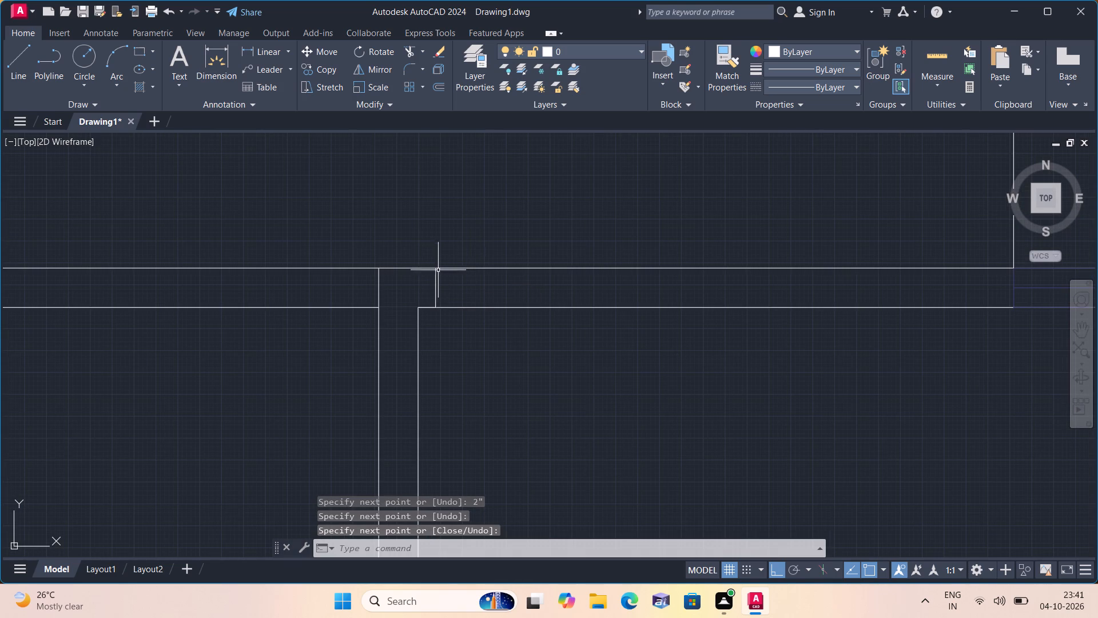
Erase the short 2" guide segment at the sitout's northwest corner, keeping the jamb line.
{"action": "left_click", "coordinate": [427, 307]}
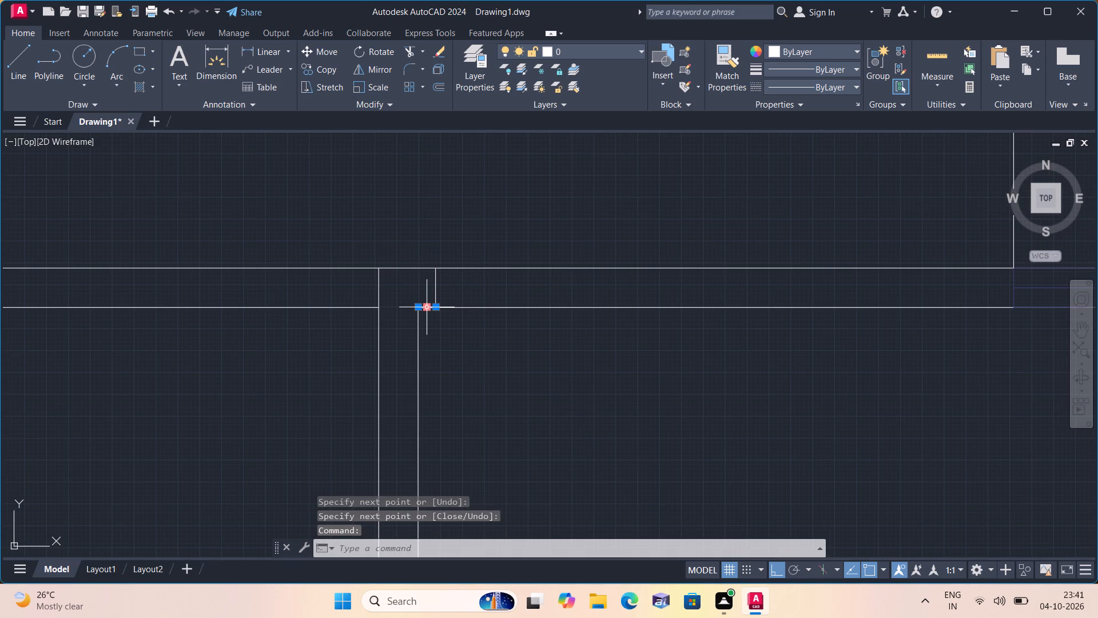
{"action": "key", "text": "Delete"}
{"action": "scroll", "coordinate": [427, 307], "scroll_direction": "down", "scroll_amount": 2}
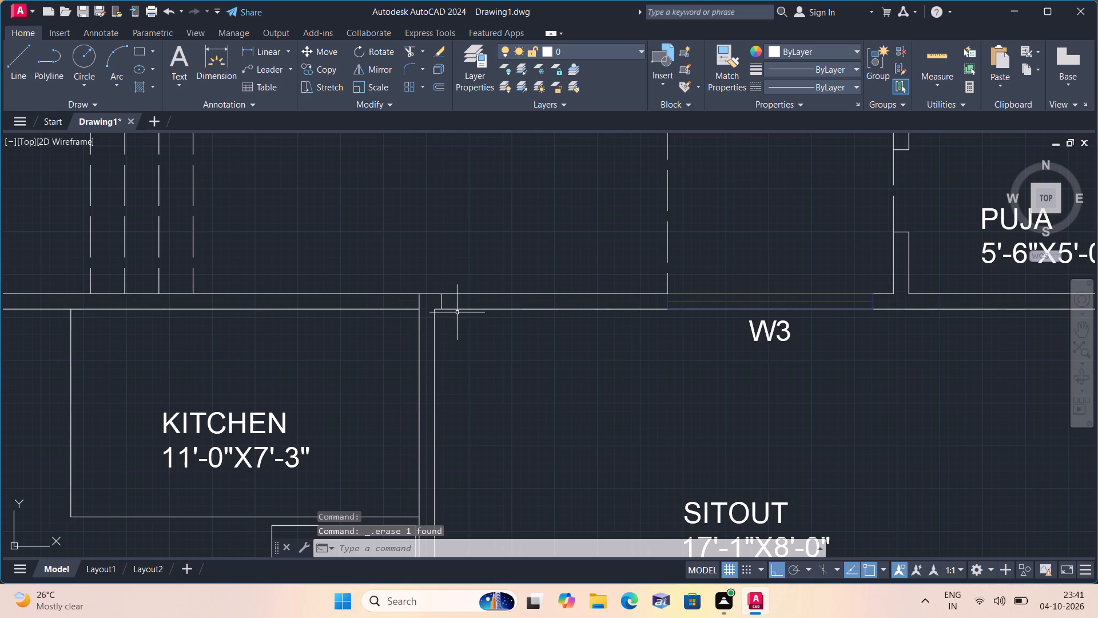
{"action": "scroll", "coordinate": [457, 312], "scroll_direction": "down", "scroll_amount": 2}
{"action": "scroll", "coordinate": [457, 313], "scroll_direction": "up", "scroll_amount": 1}
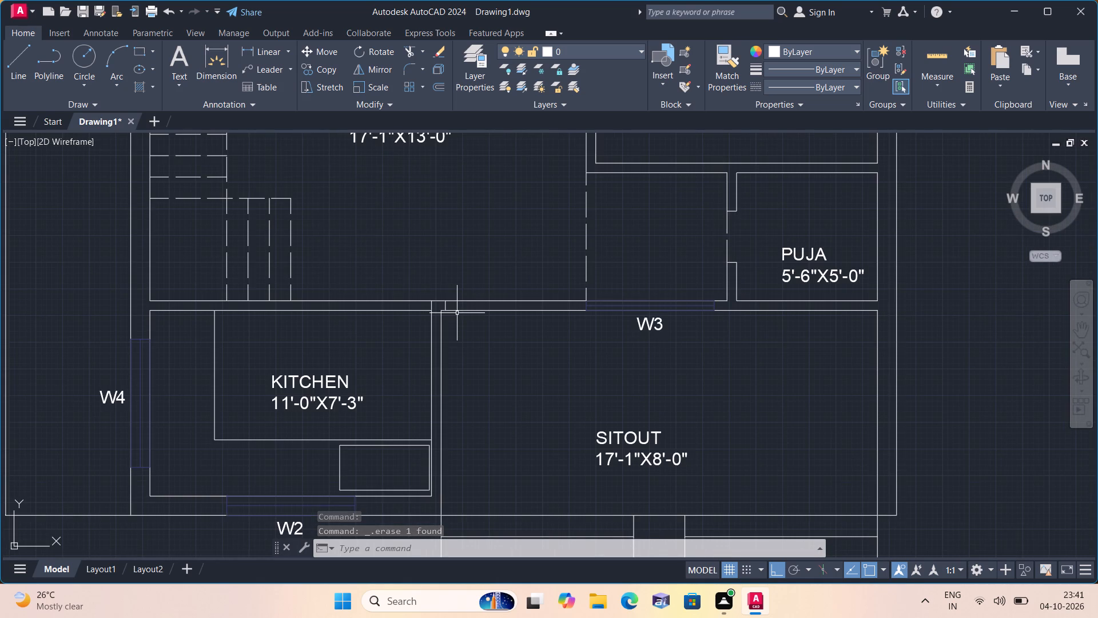
Draw a guide line 4' east from the midpoint of the sitout's jamb line, with a second jamb line crossing the full wall at its end.
{"action": "scroll", "coordinate": [457, 313], "scroll_direction": "up", "scroll_amount": 1}
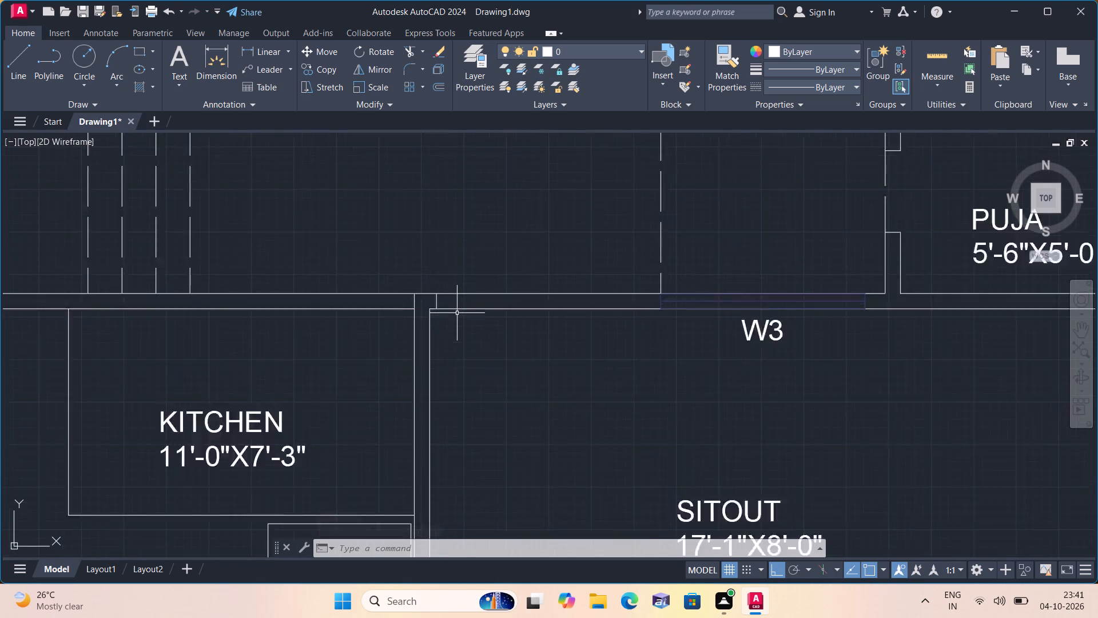
{"action": "scroll", "coordinate": [457, 313], "scroll_direction": "up", "scroll_amount": 2}
{"action": "key", "text": "l"}
{"action": "key", "text": "space"}
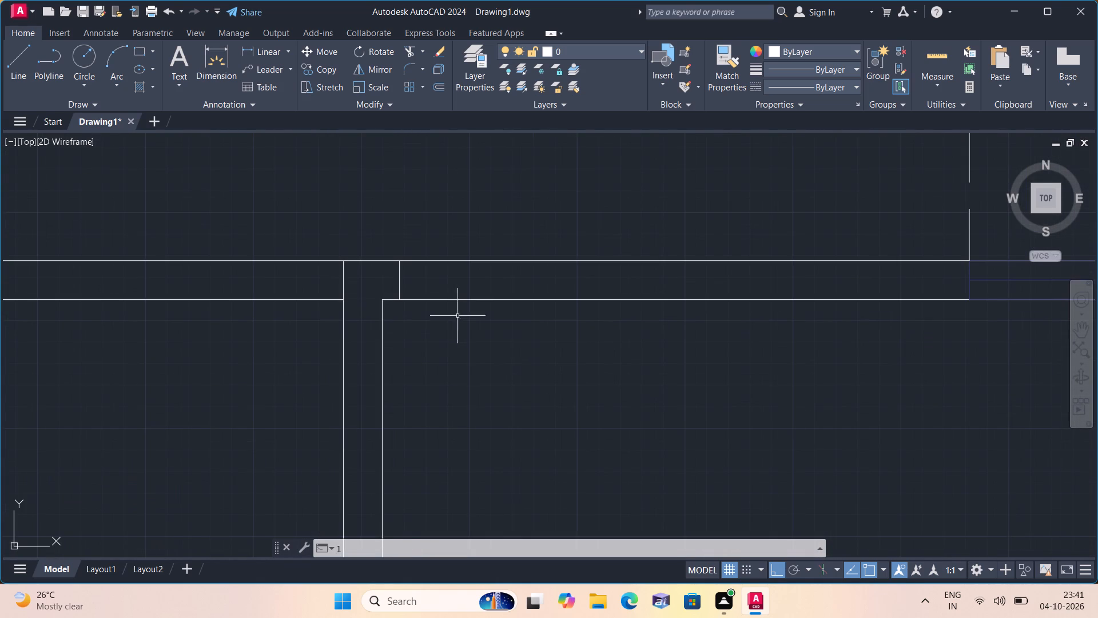
{"action": "left_click", "coordinate": [403, 281]}
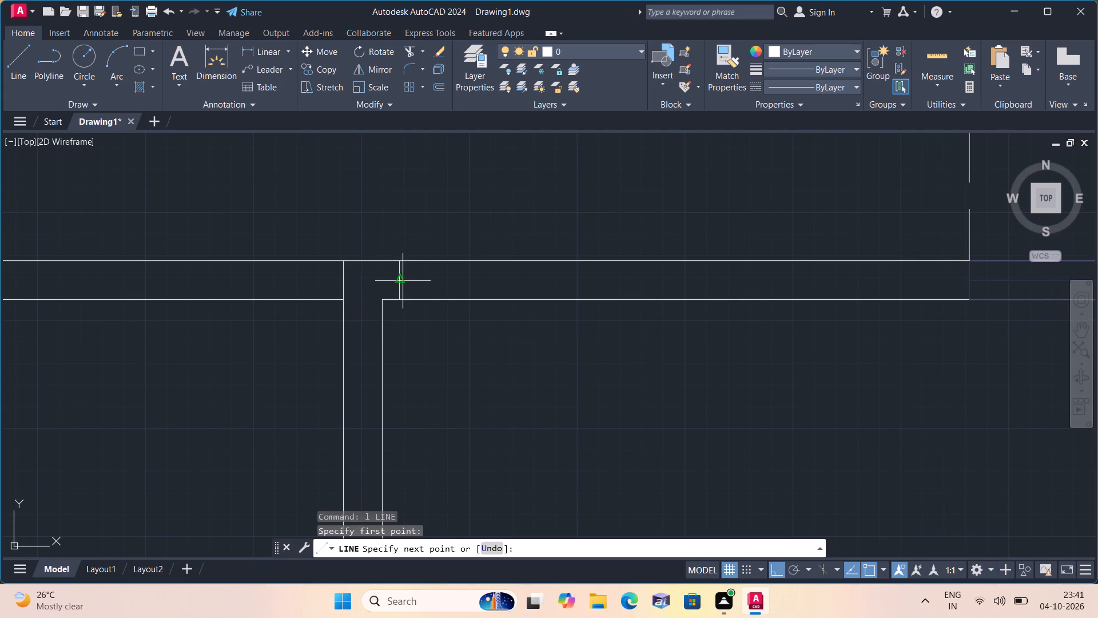
{"action": "type", "text": "4'"}
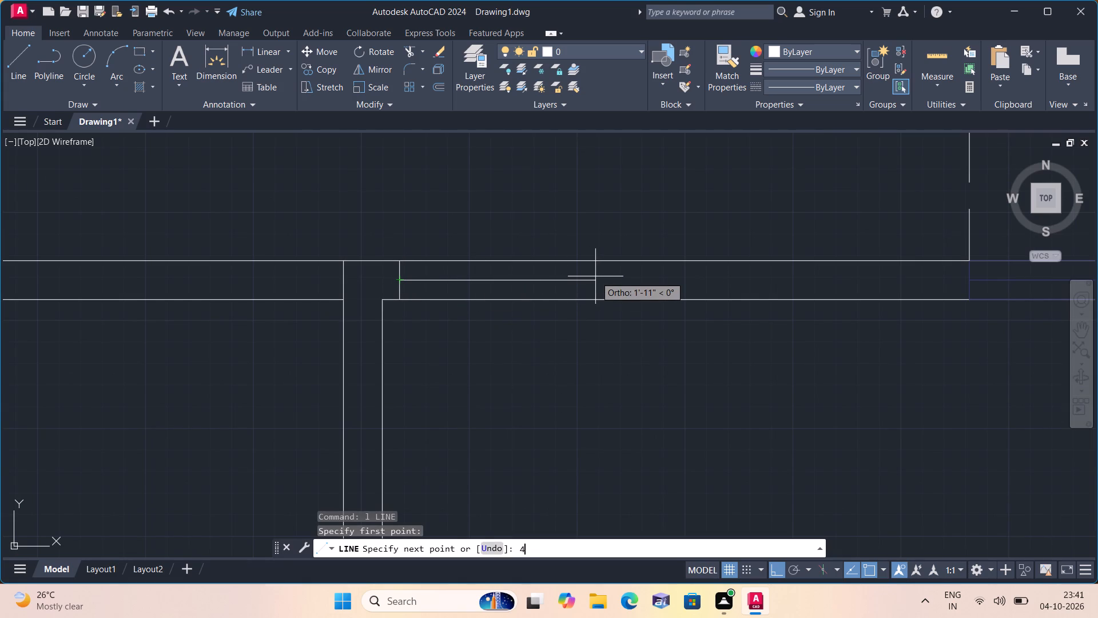
{"action": "key", "text": "space"}
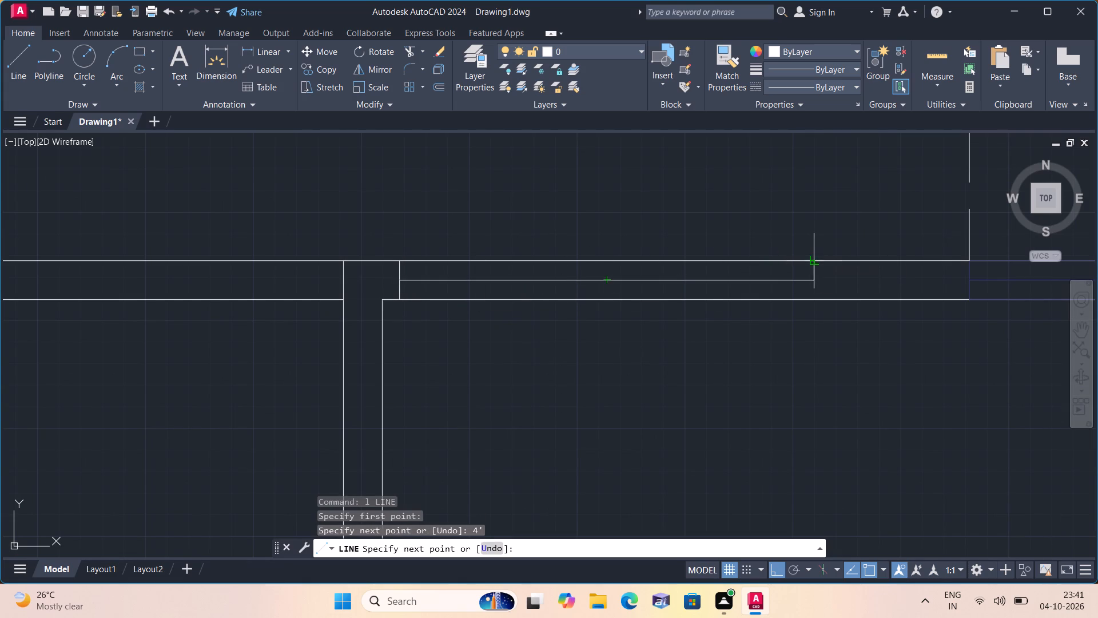
{"action": "left_click", "coordinate": [817, 262]}
{"action": "key", "text": "space"}
{"action": "scroll", "coordinate": [828, 297], "scroll_direction": "up", "scroll_amount": 1}
{"action": "key", "text": "space"}
{"action": "left_click", "coordinate": [801, 269]}
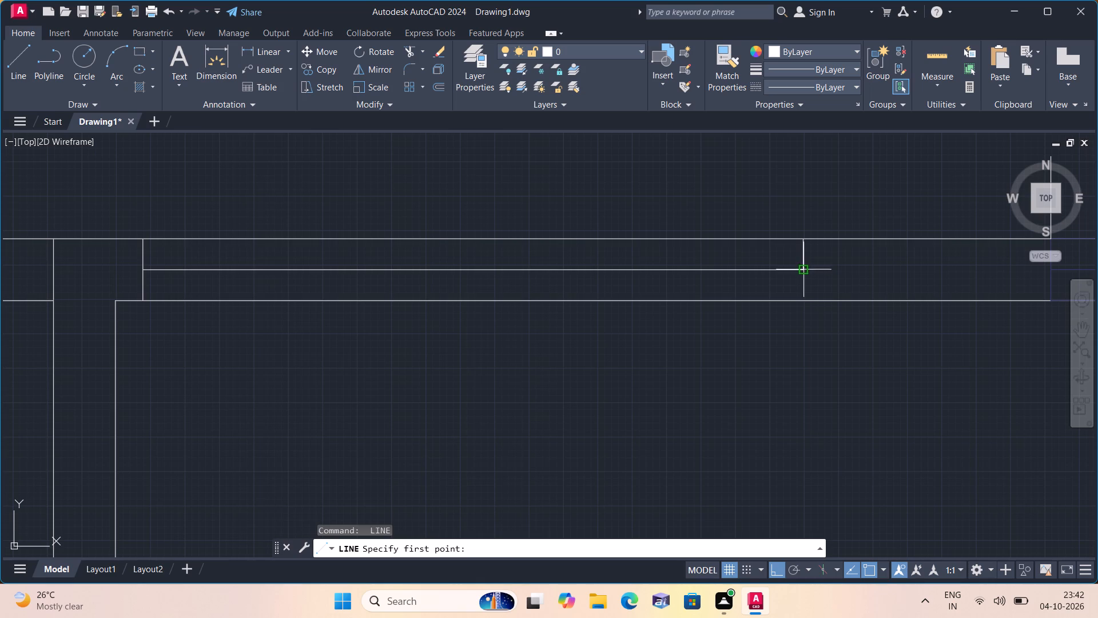
{"action": "left_click", "coordinate": [802, 298]}
{"action": "key", "text": "space"}
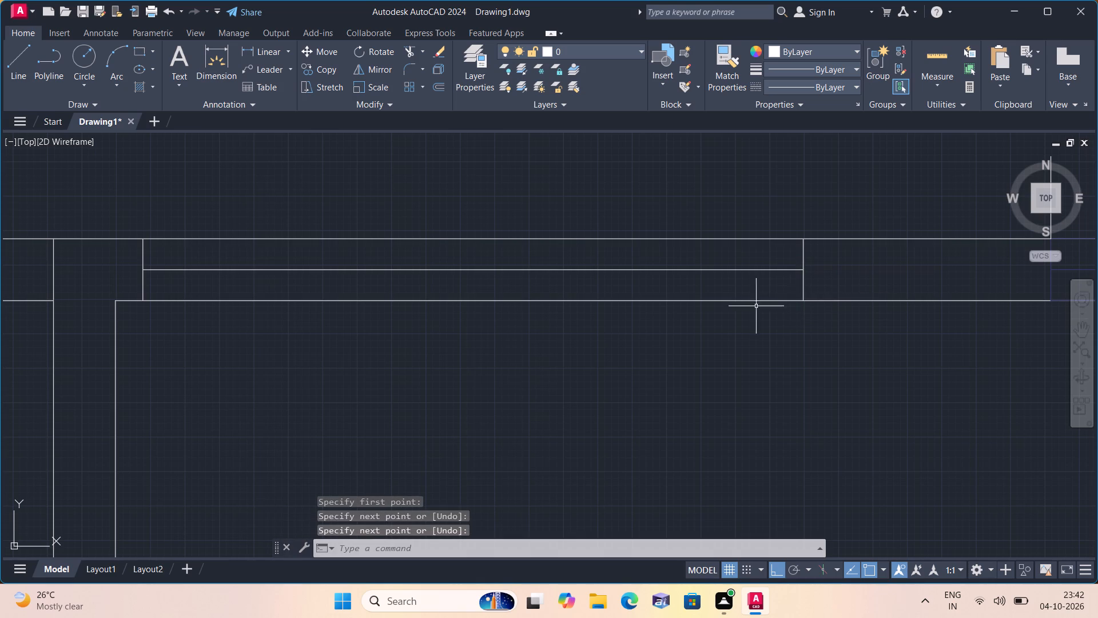
Trim both wall lines and the guide between the two jambs to open a 4' doorway between stair/dining and sitout.
{"action": "scroll", "coordinate": [669, 326], "scroll_direction": "down", "scroll_amount": 1}
{"action": "type", "text": "trim"}
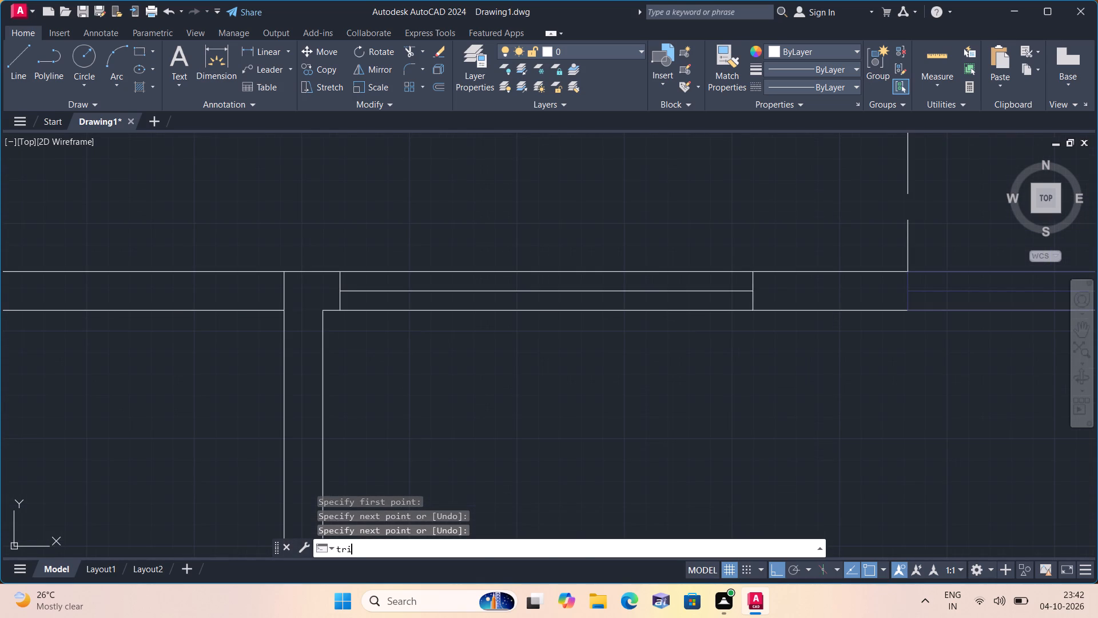
{"action": "key", "text": "space"}
{"action": "left_click", "coordinate": [606, 234]}
{"action": "left_click", "coordinate": [625, 358]}
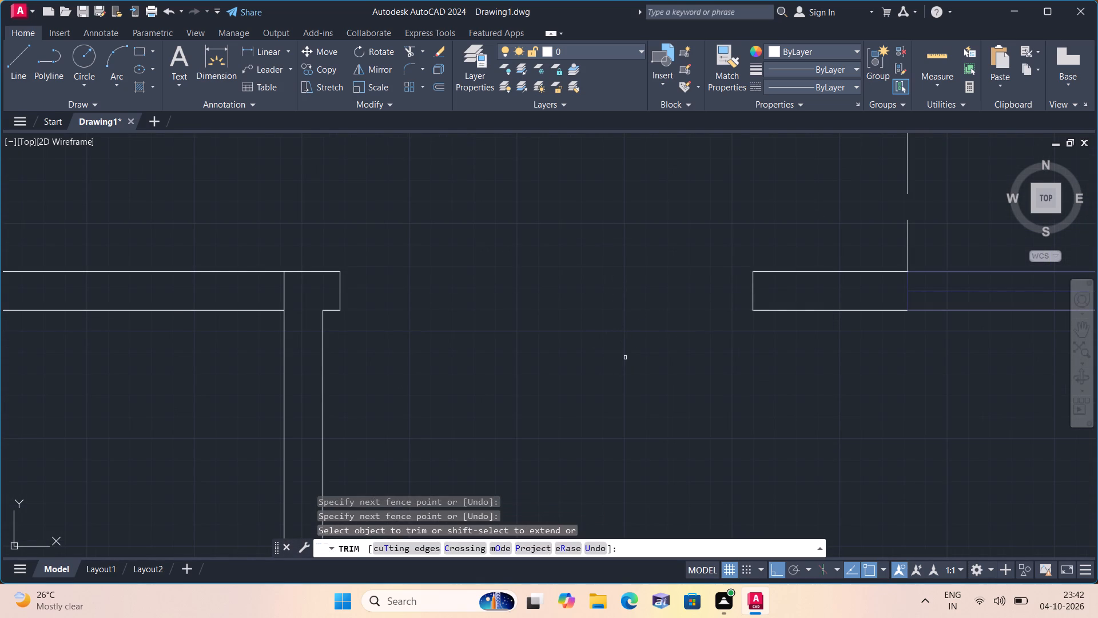
{"action": "key", "text": "Escape"}
Draw a guide line 2' west inside the kitchen's north wall from its east end, with a jamb line crossing the full wall there.
{"action": "scroll", "coordinate": [625, 358], "scroll_direction": "down", "scroll_amount": 3}
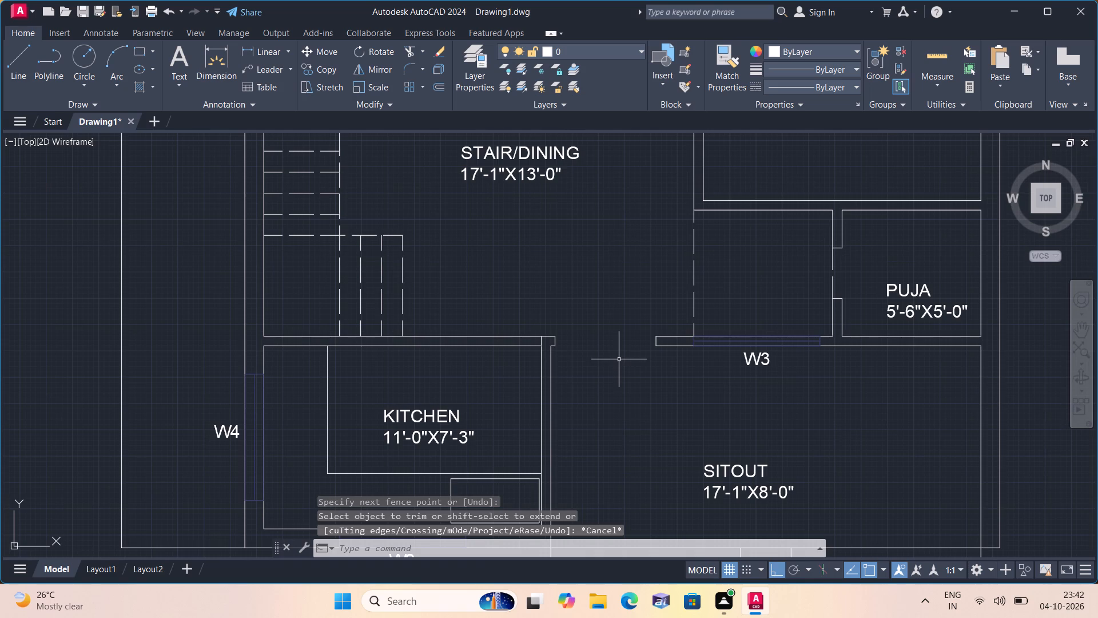
{"action": "middle_click_drag", "start_coordinate": [618, 360], "coordinate": [633, 315]}
{"action": "scroll", "coordinate": [622, 332], "scroll_direction": "down", "scroll_amount": 2}
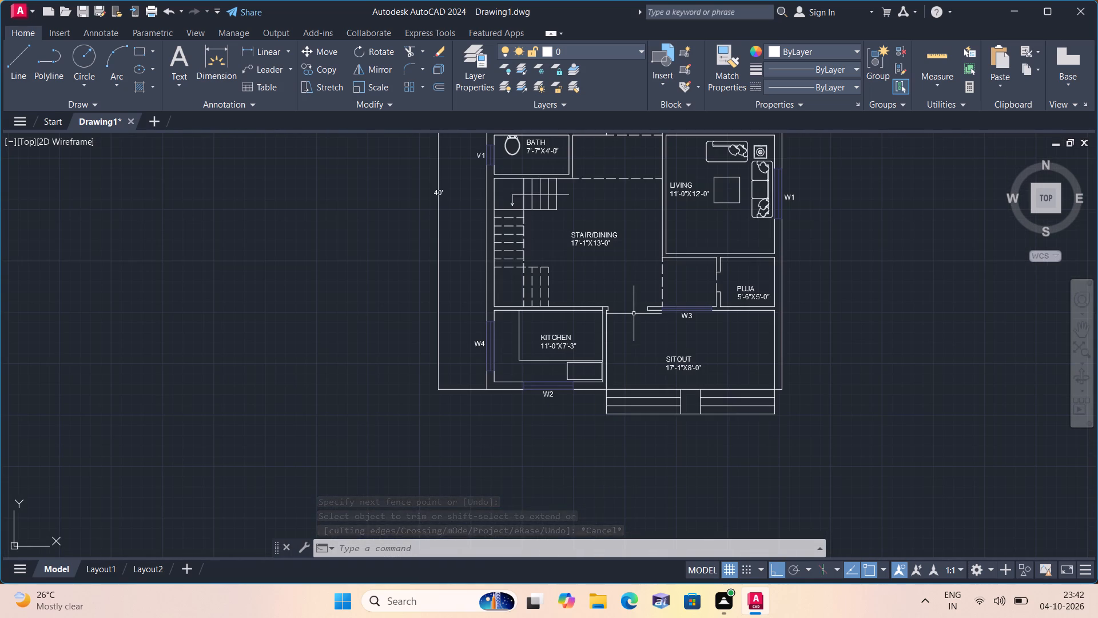
{"action": "middle_click_drag", "start_coordinate": [601, 338], "coordinate": [690, 276]}
{"action": "scroll", "coordinate": [671, 253], "scroll_direction": "up", "scroll_amount": 2}
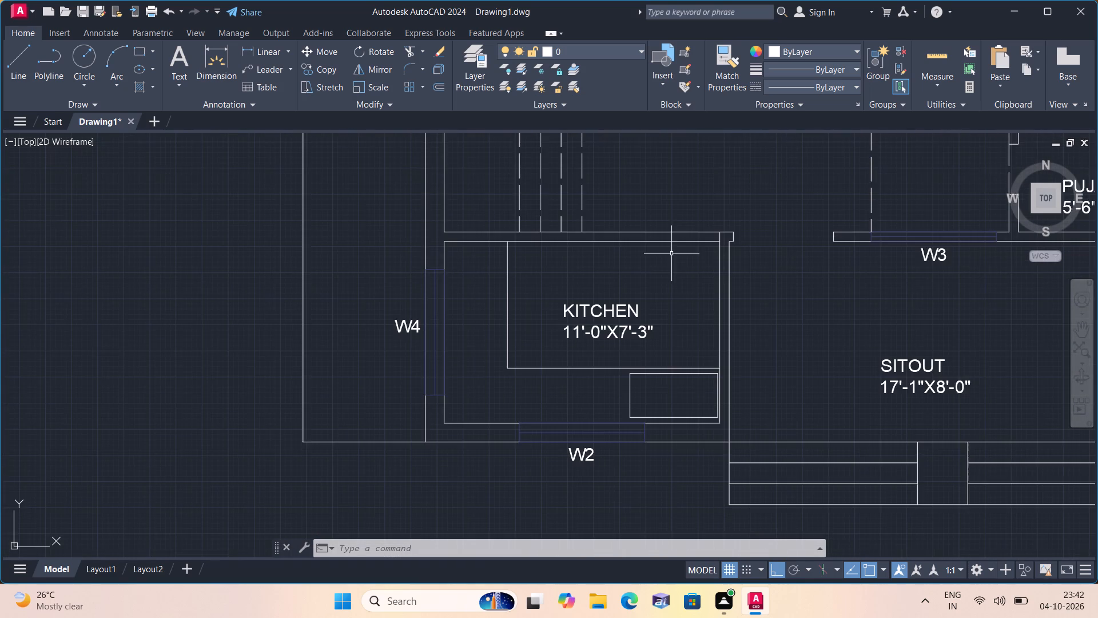
{"action": "middle_click_drag", "start_coordinate": [677, 259], "coordinate": [658, 326]}
{"action": "type", "text": "l"}
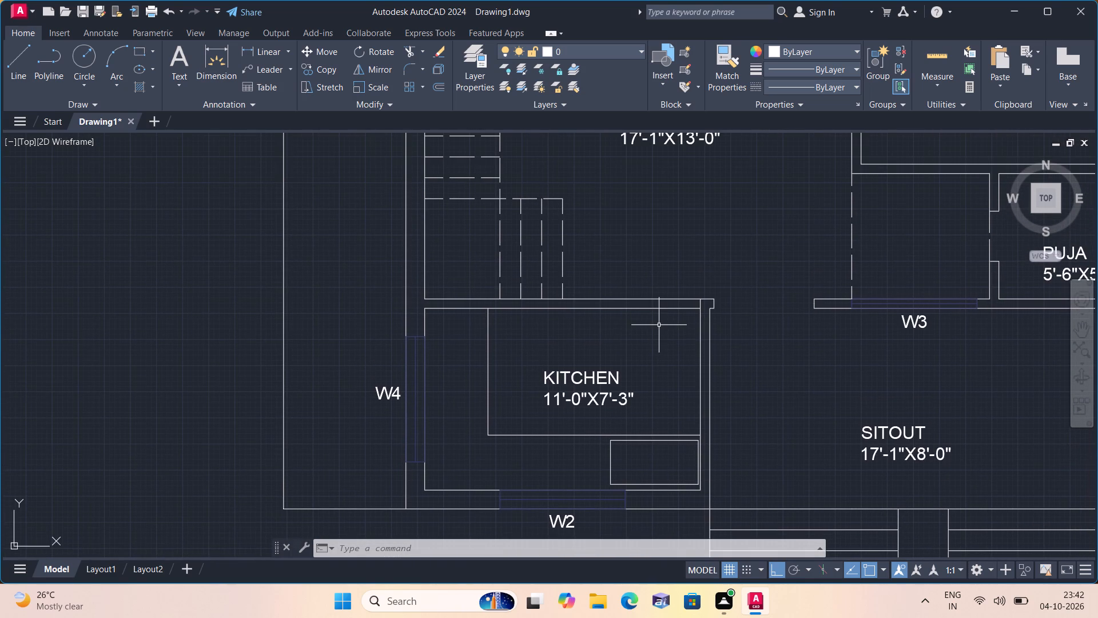
{"action": "key", "text": "space"}
{"action": "scroll", "coordinate": [690, 304], "scroll_direction": "up", "scroll_amount": 3}
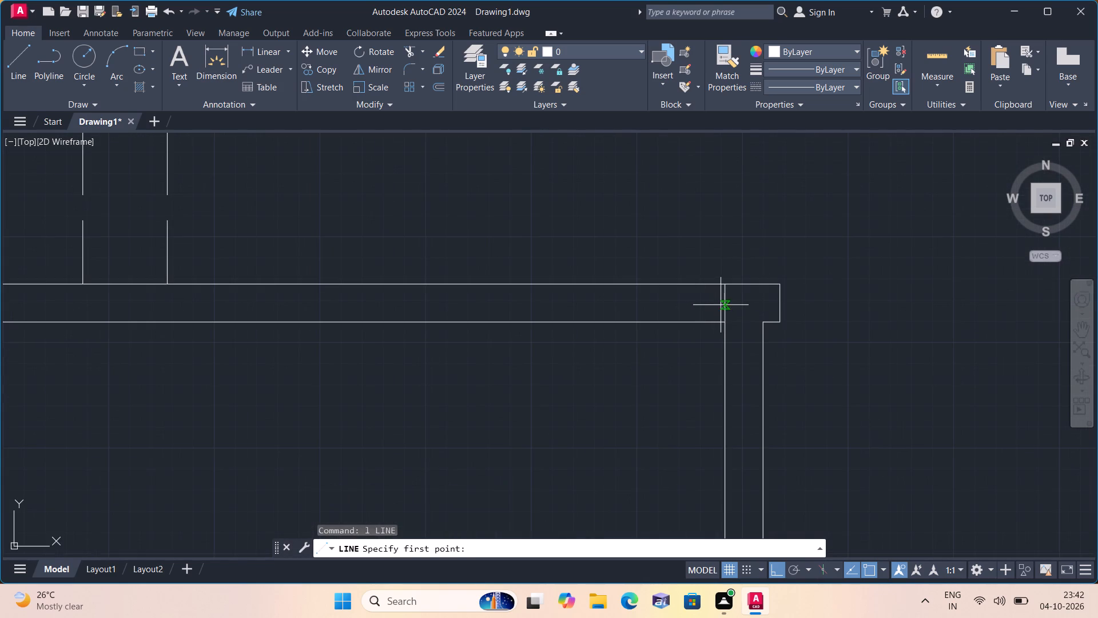
{"action": "left_click", "coordinate": [725, 305]}
{"action": "type", "text": "2'"}
{"action": "key", "text": "space"}
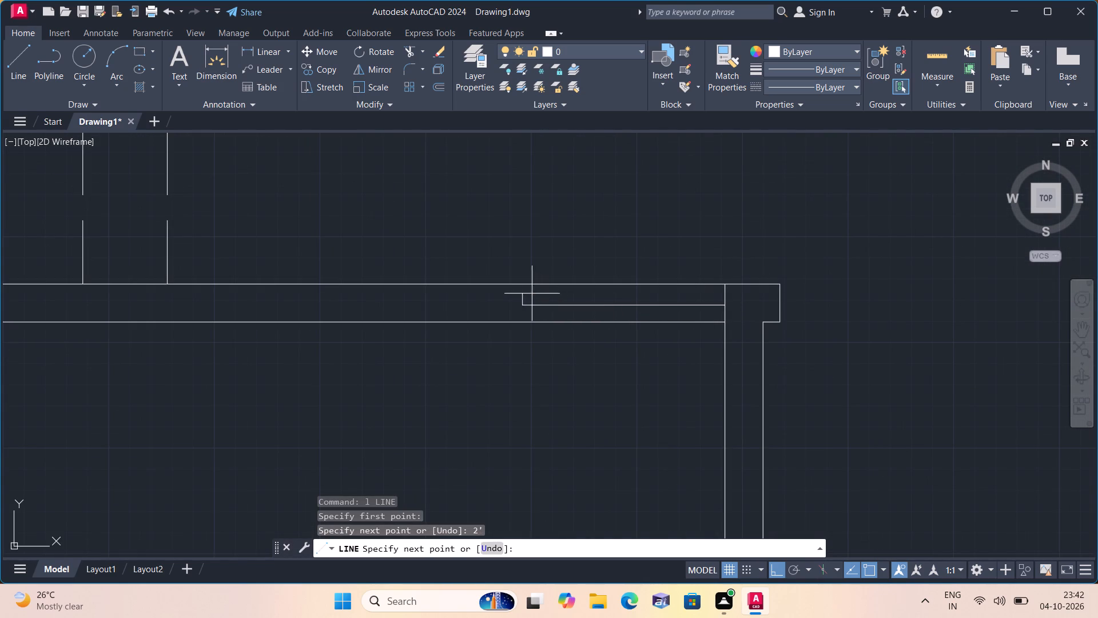
{"action": "left_click", "coordinate": [522, 286]}
{"action": "key", "text": "space"}
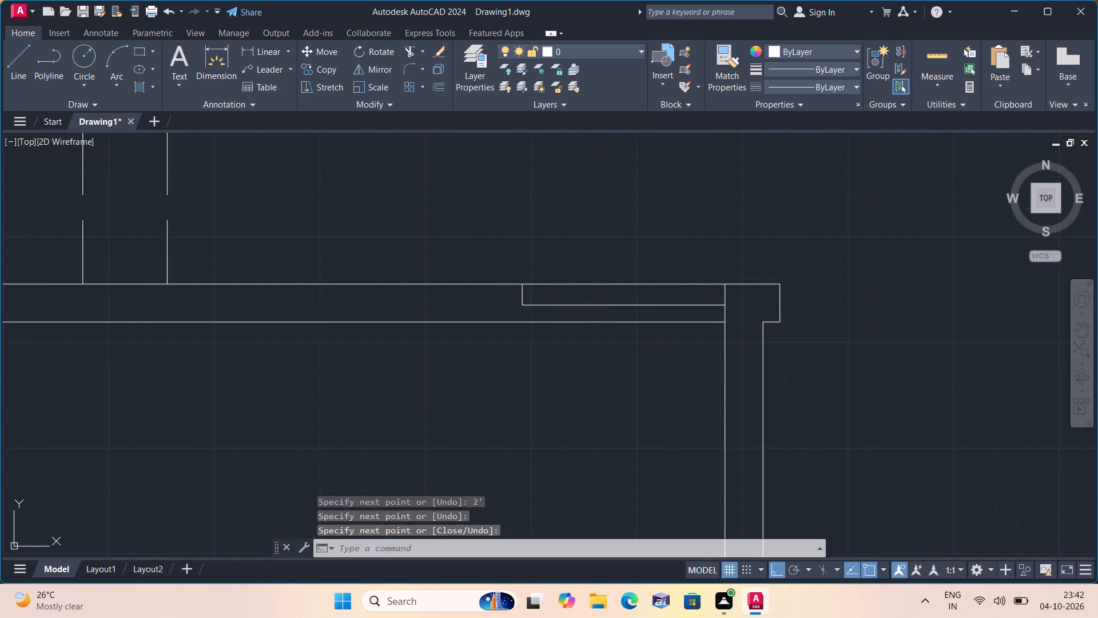
{"action": "key", "text": "space"}
{"action": "left_click", "coordinate": [524, 306]}
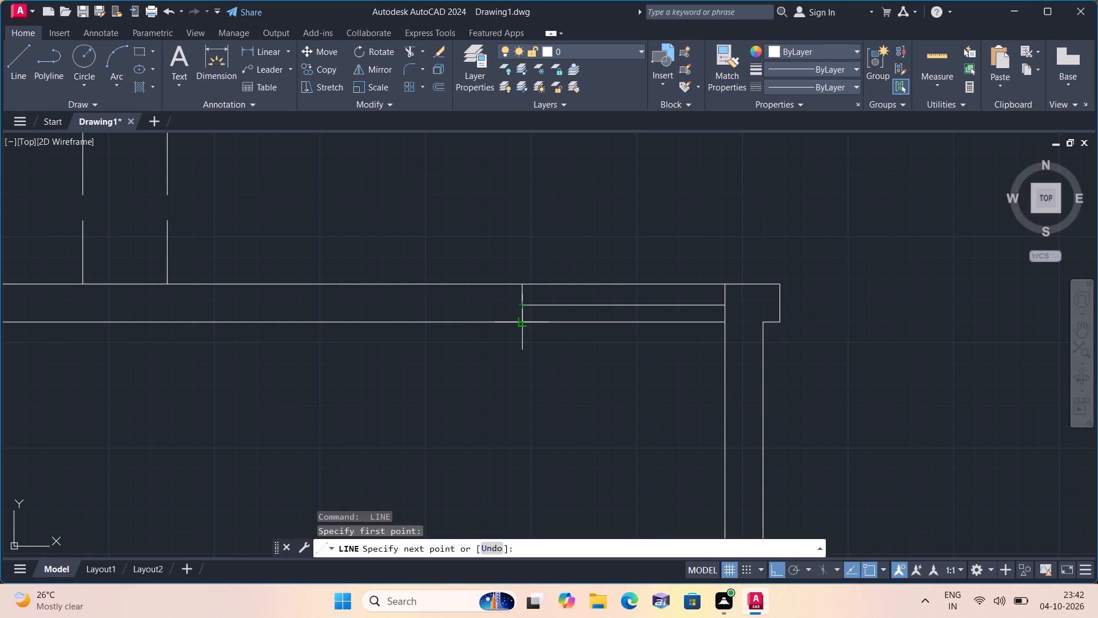
{"action": "left_click", "coordinate": [524, 326]}
{"action": "key", "text": "space"}
Trim both wall lines and the guide east of the new jamb to open a 2' doorway into the kitchen.
{"action": "type", "text": "trim"}
{"action": "key", "text": "space"}
{"action": "left_click", "coordinate": [586, 240]}
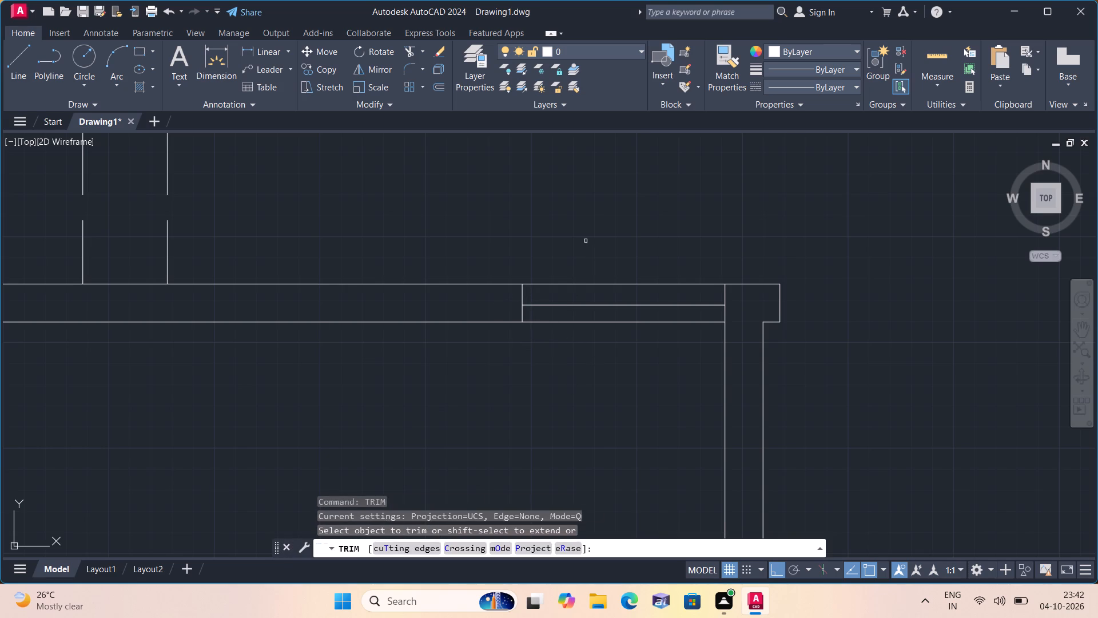
{"action": "left_click", "coordinate": [604, 362]}
{"action": "key", "text": "Escape"}
Draw a line 2" east from the living room's southwest inner corner, continuing south across the wall to form a door jamb.
{"action": "scroll", "coordinate": [604, 362], "scroll_direction": "down", "scroll_amount": 2}
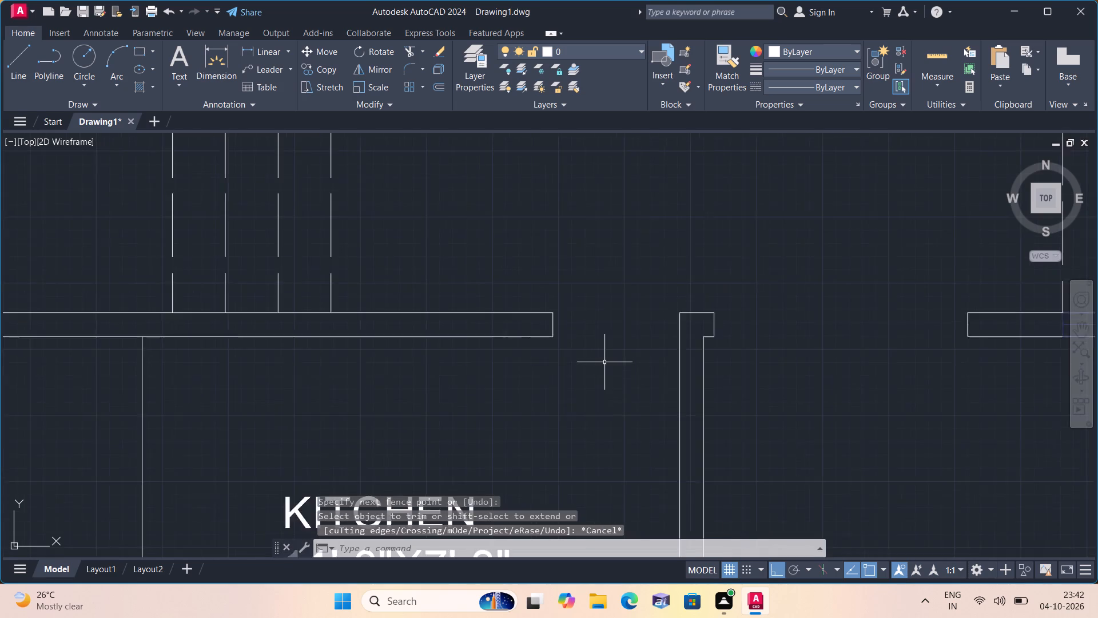
{"action": "scroll", "coordinate": [604, 362], "scroll_direction": "down", "scroll_amount": 2}
{"action": "middle_click_drag", "start_coordinate": [603, 362], "coordinate": [606, 333]}
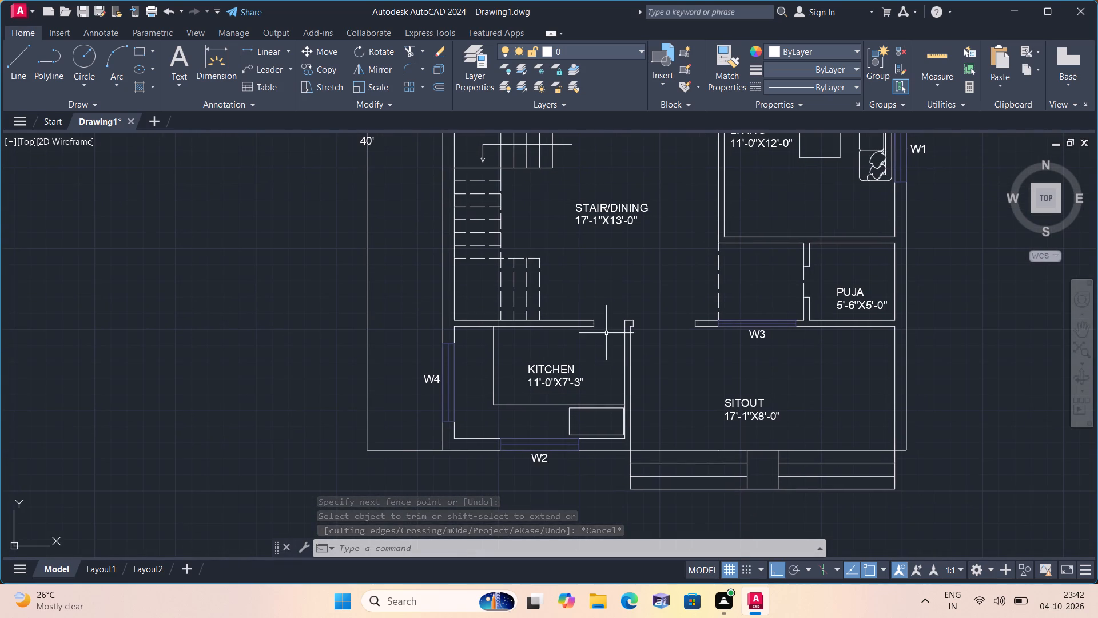
{"action": "scroll", "coordinate": [606, 333], "scroll_direction": "down", "scroll_amount": 1}
{"action": "middle_click_drag", "start_coordinate": [606, 333], "coordinate": [572, 350]}
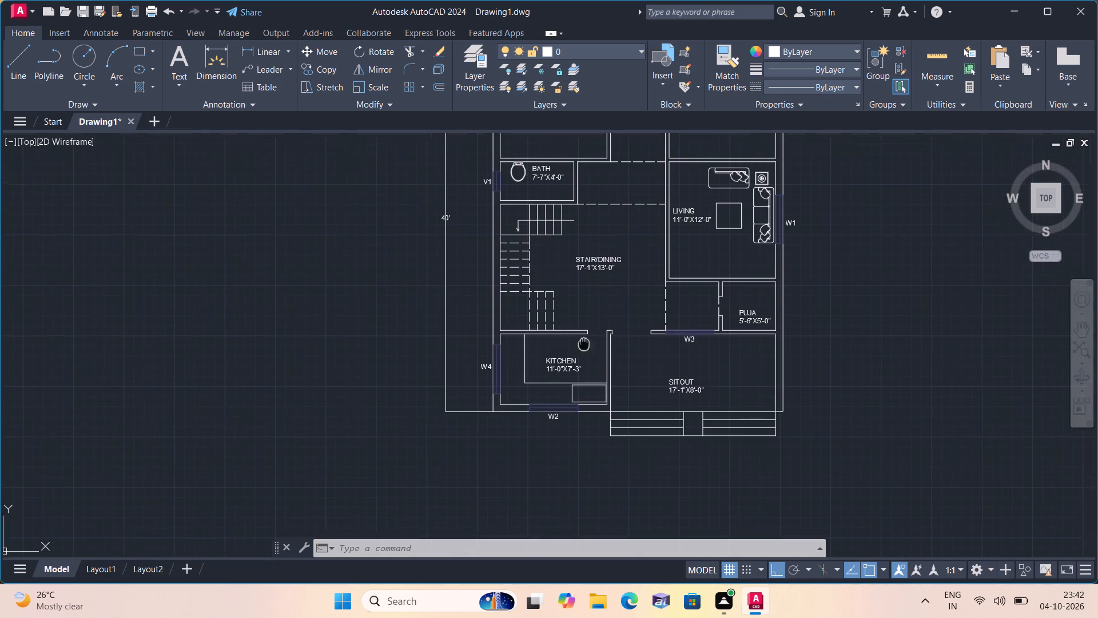
{"action": "middle_click_drag", "start_coordinate": [572, 350], "coordinate": [524, 375]}
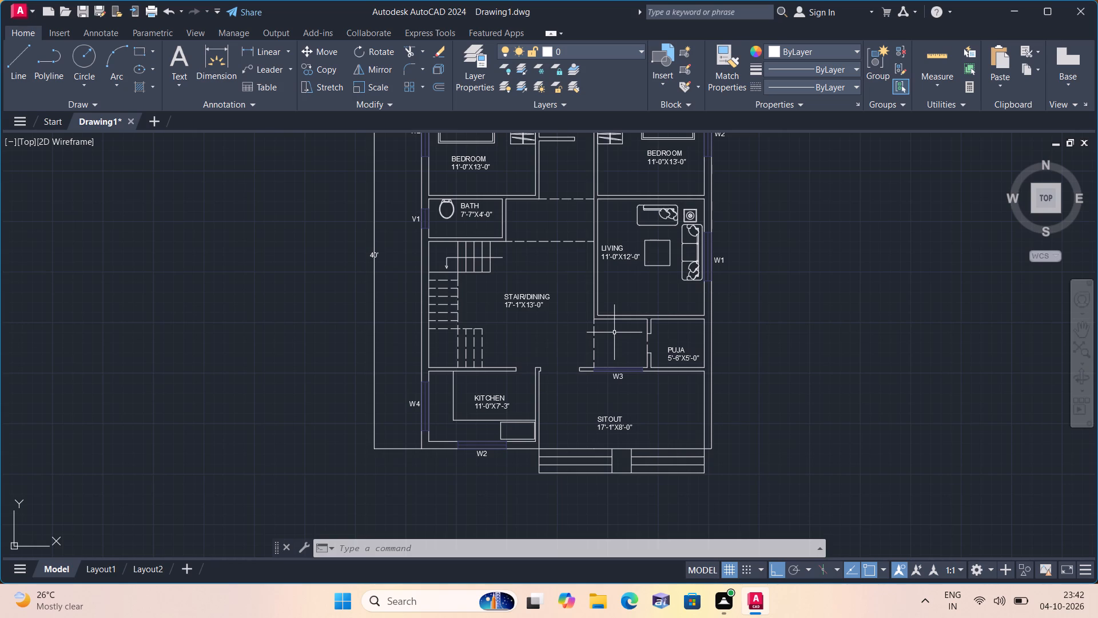
{"action": "type", "text": "l"}
{"action": "key", "text": "space"}
{"action": "scroll", "coordinate": [600, 328], "scroll_direction": "up", "scroll_amount": 4}
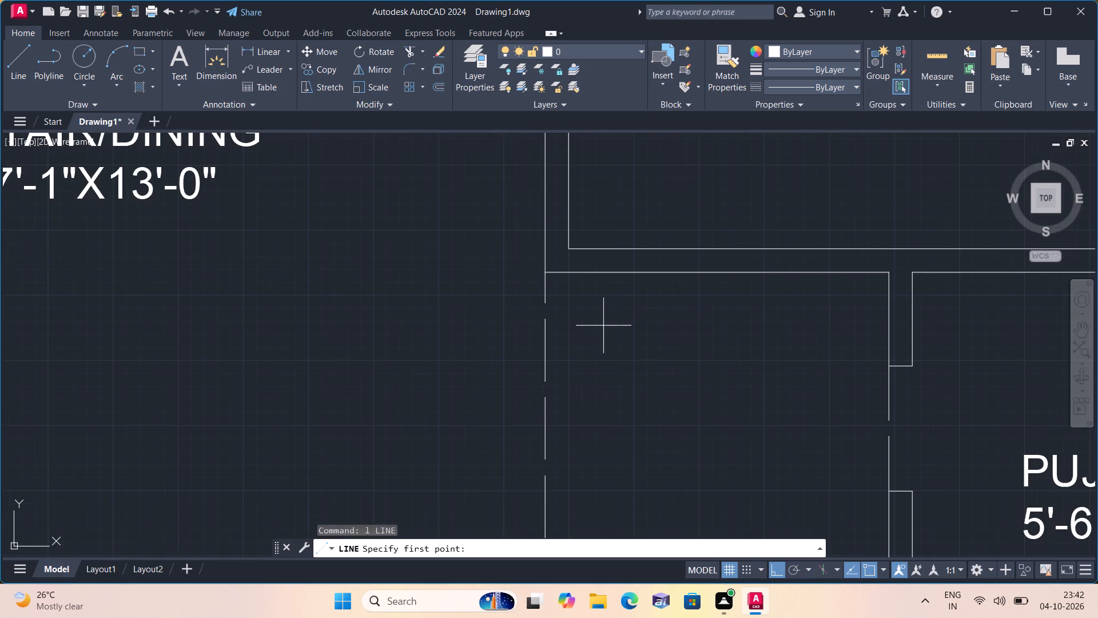
{"action": "left_click", "coordinate": [572, 249]}
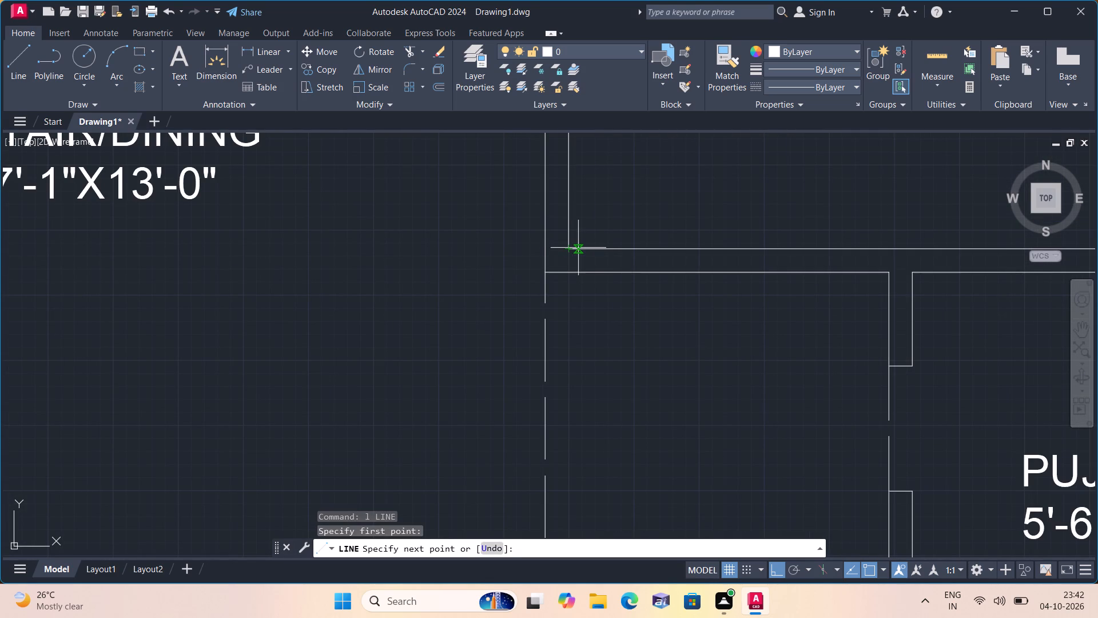
{"action": "key", "text": "shift+quotedbl"}
{"action": "key", "text": "BackSpace"}
{"action": "type", "text": "2\""}
{"action": "key", "text": "space"}
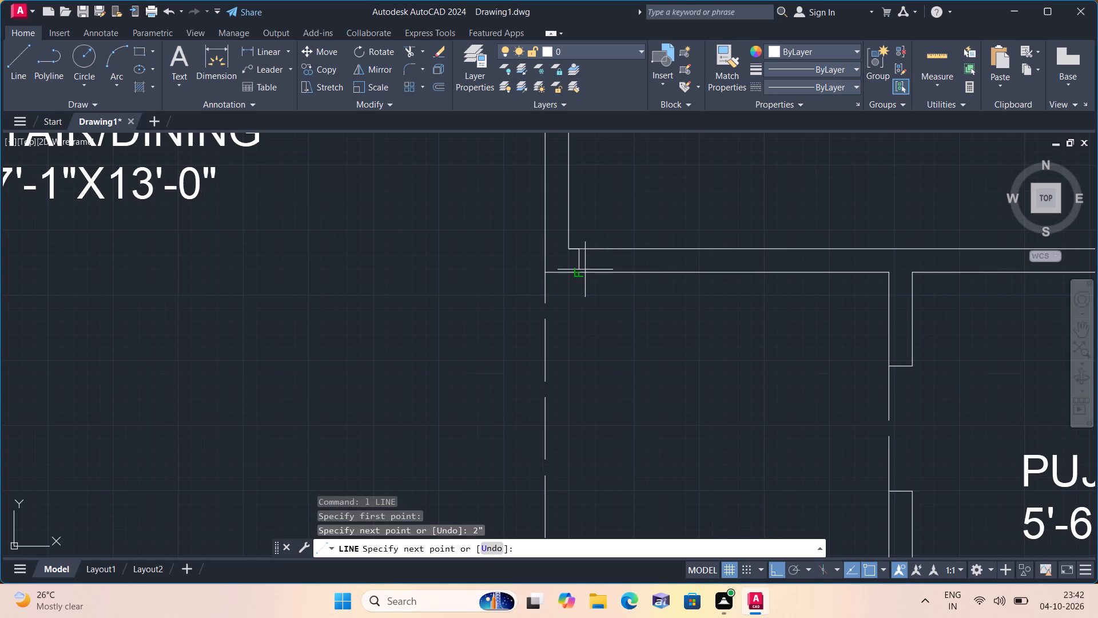
{"action": "left_click", "coordinate": [580, 273]}
{"action": "key", "text": "space"}
Erase the short 2" guide segment at the living room's southwest corner, keeping the jamb line.
{"action": "scroll", "coordinate": [580, 249], "scroll_direction": "up", "scroll_amount": 1}
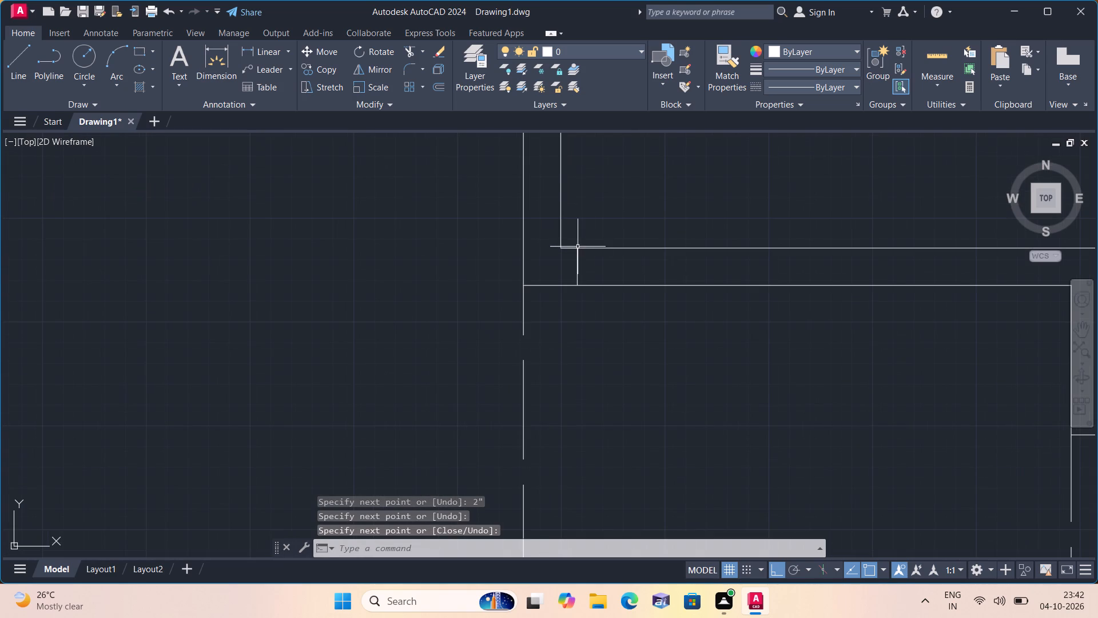
{"action": "left_click", "coordinate": [568, 249]}
{"action": "key", "text": "Delete"}
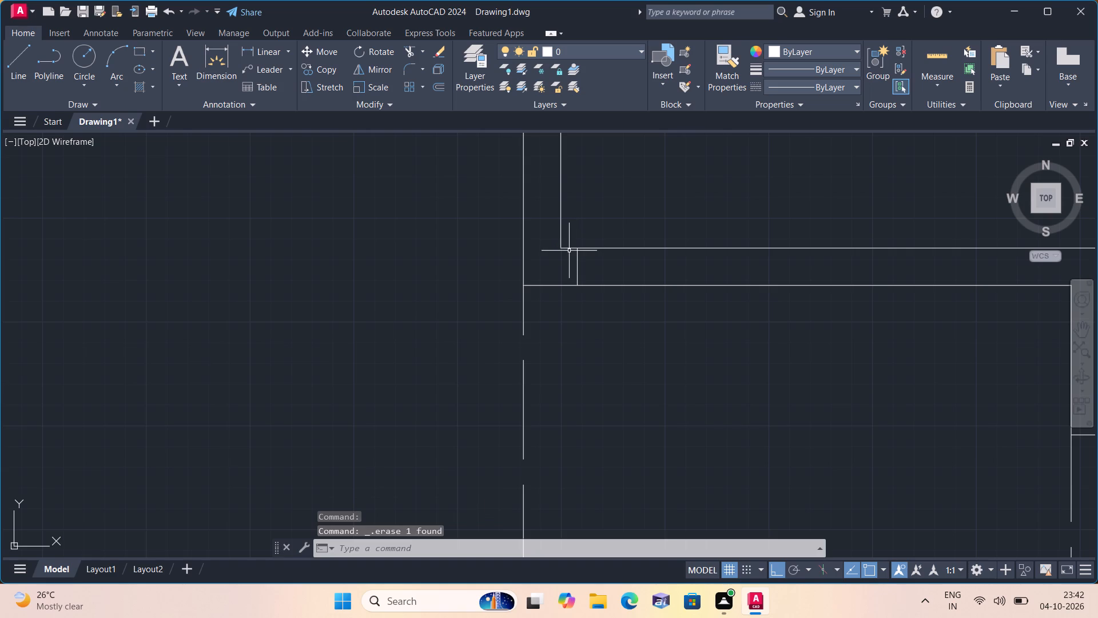
Draw a guide line 2' east from the midpoint of the living room's jamb line, with a second jamb line crossing the full wall.
{"action": "type", "text": "l"}
{"action": "key", "text": "space"}
{"action": "left_click", "coordinate": [578, 267]}
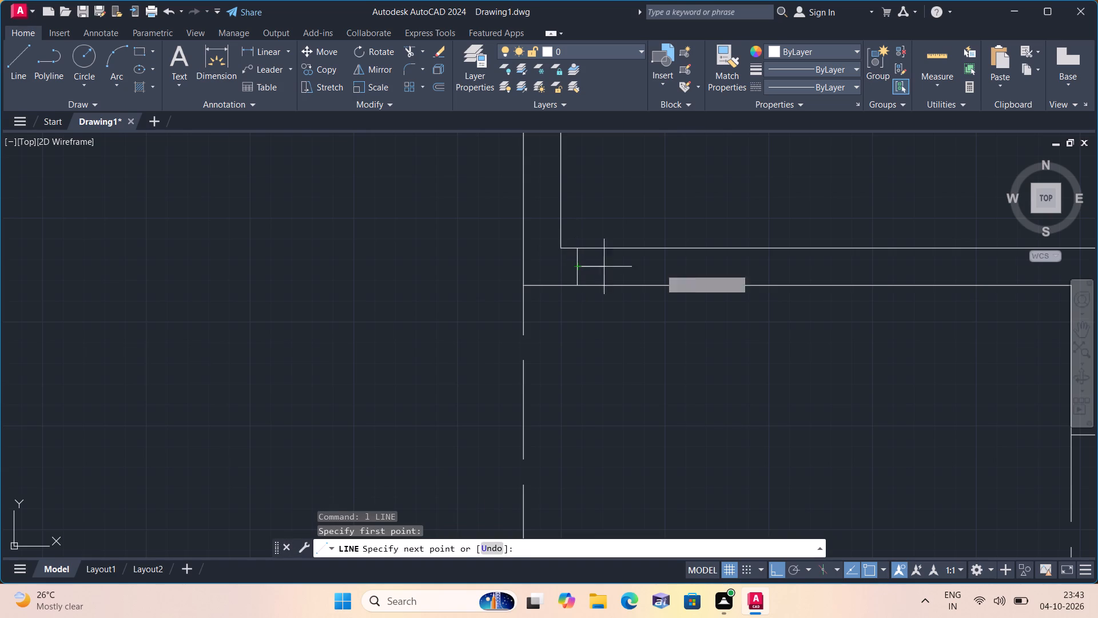
{"action": "type", "text": "2'"}
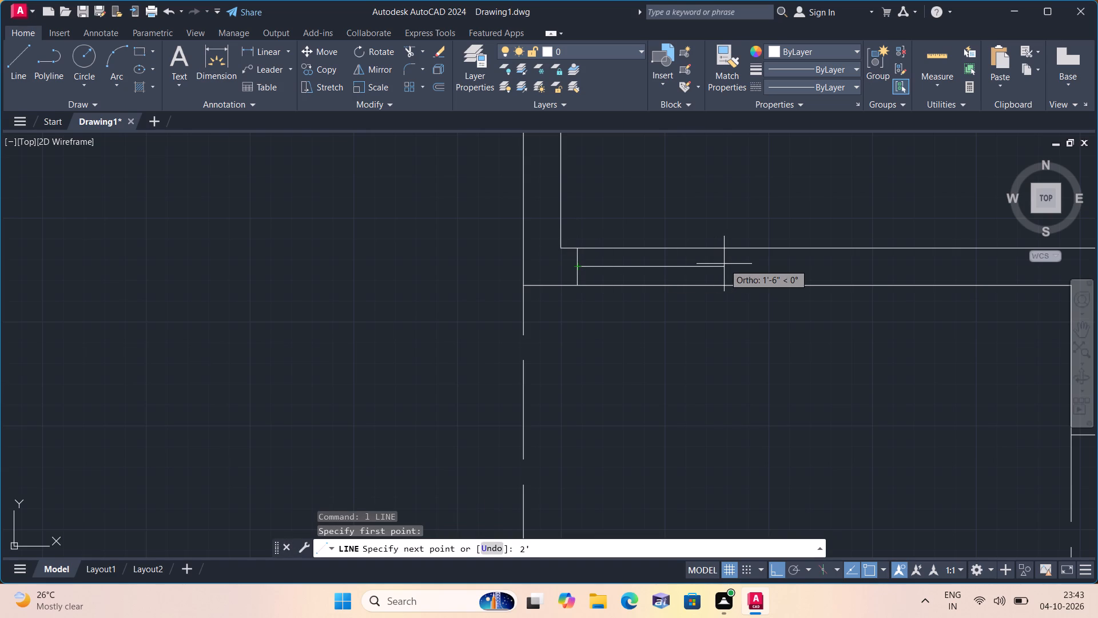
{"action": "key", "text": "space"}
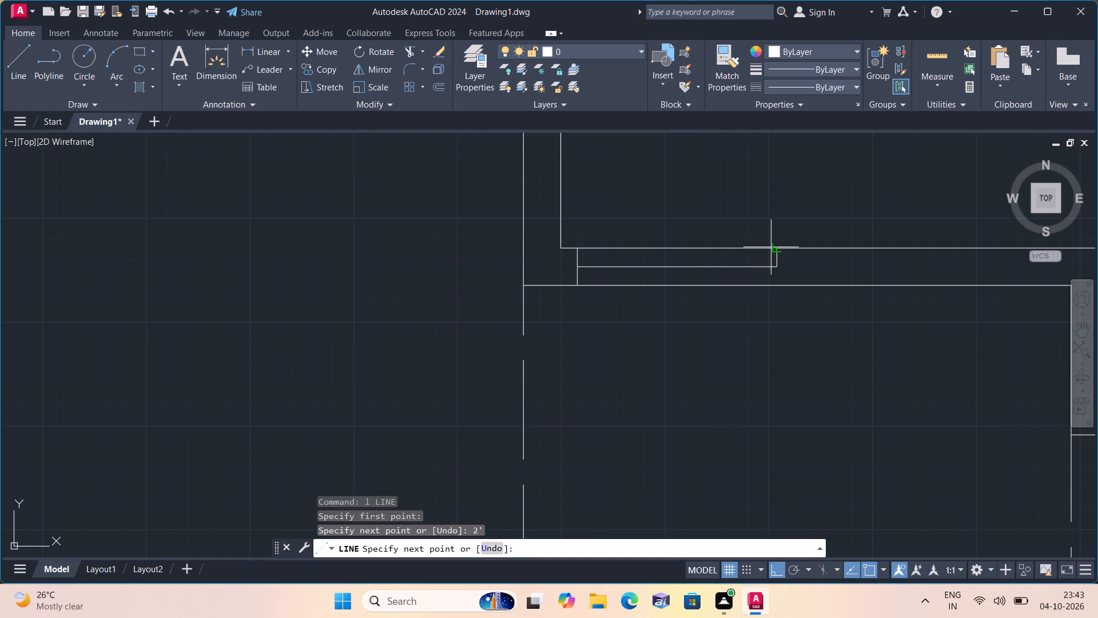
{"action": "left_click", "coordinate": [775, 247]}
{"action": "key", "text": "space"}
{"action": "key", "text": "space"}
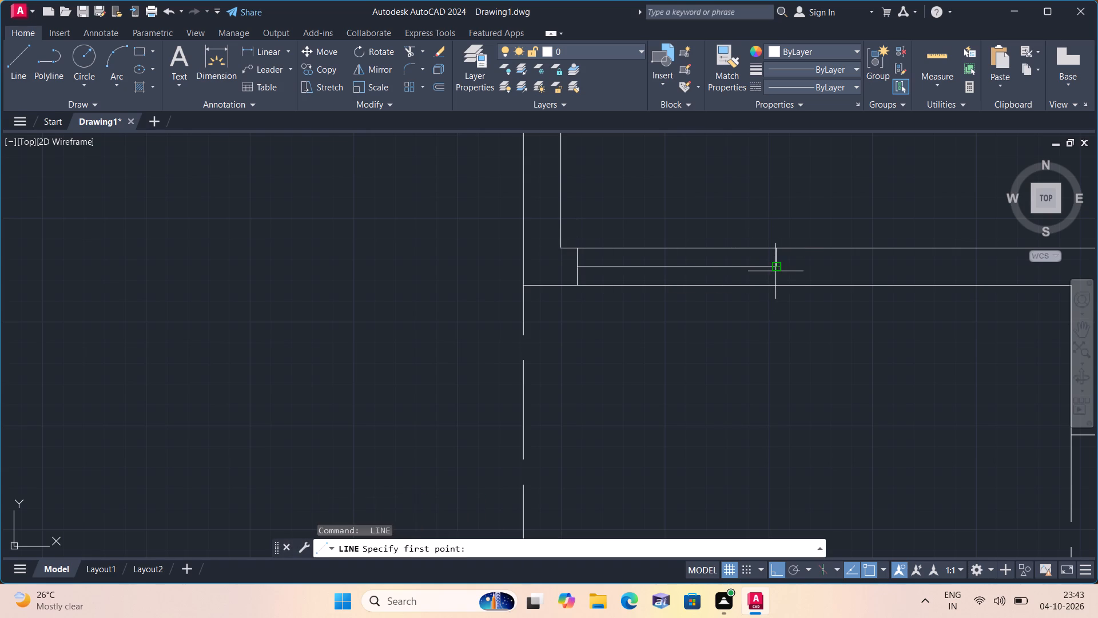
{"action": "left_click", "coordinate": [775, 271]}
{"action": "left_click", "coordinate": [776, 284]}
{"action": "key", "text": "space"}
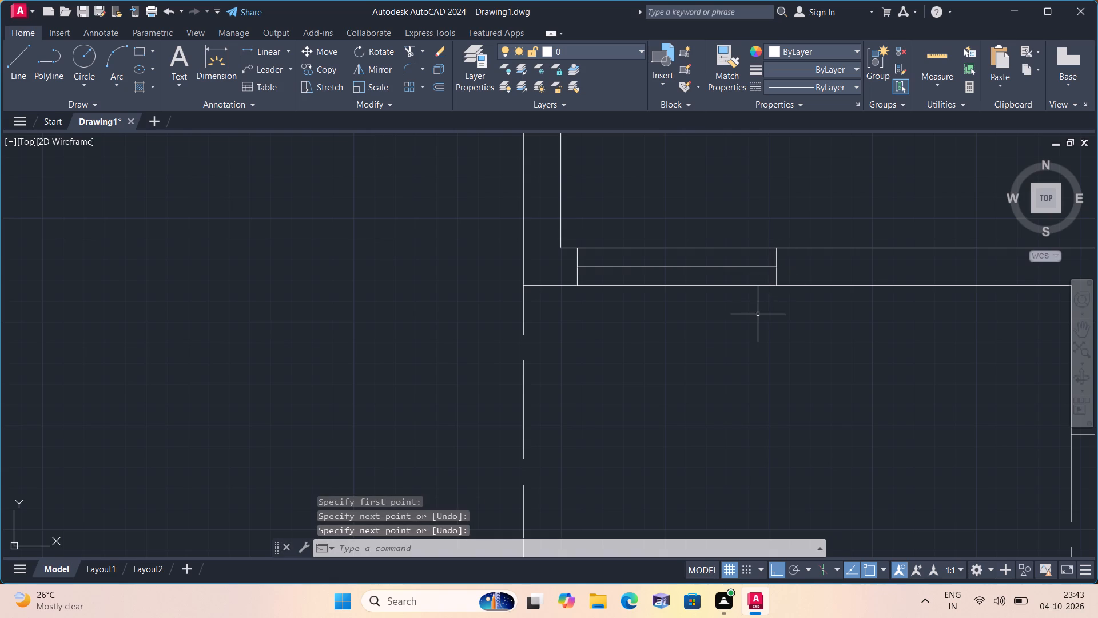
Trim both wall lines and the guide between the jambs to open a 2' doorway in the living room's south wall.
{"action": "type", "text": "trim"}
{"action": "key", "text": "space"}
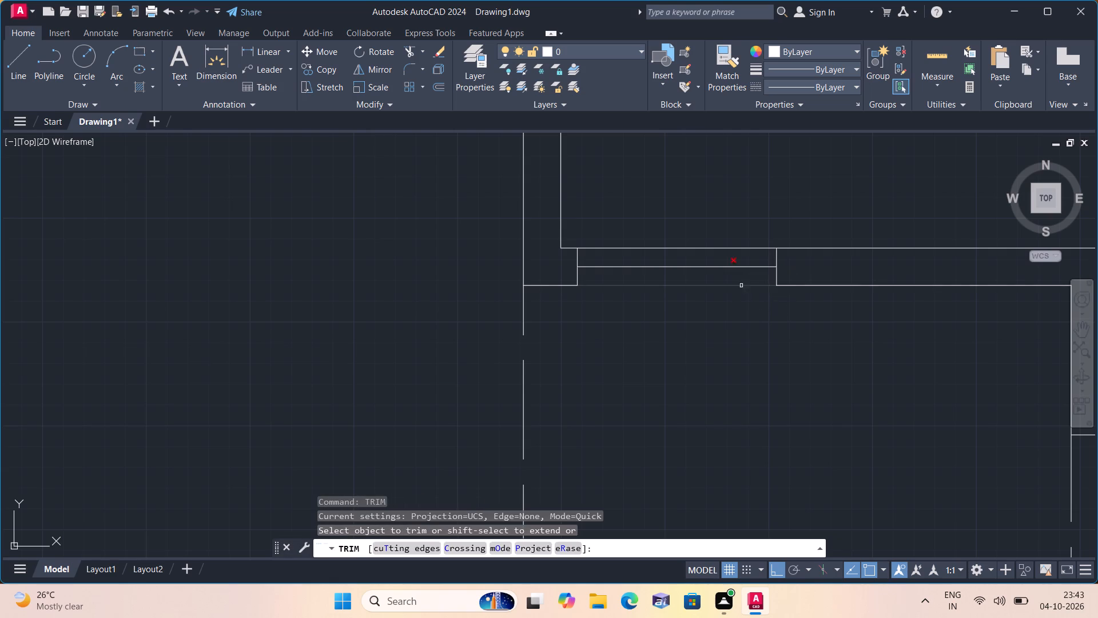
{"action": "left_click_drag", "start_coordinate": [693, 224], "coordinate": [693, 230]}
{"action": "left_click", "coordinate": [707, 347]}
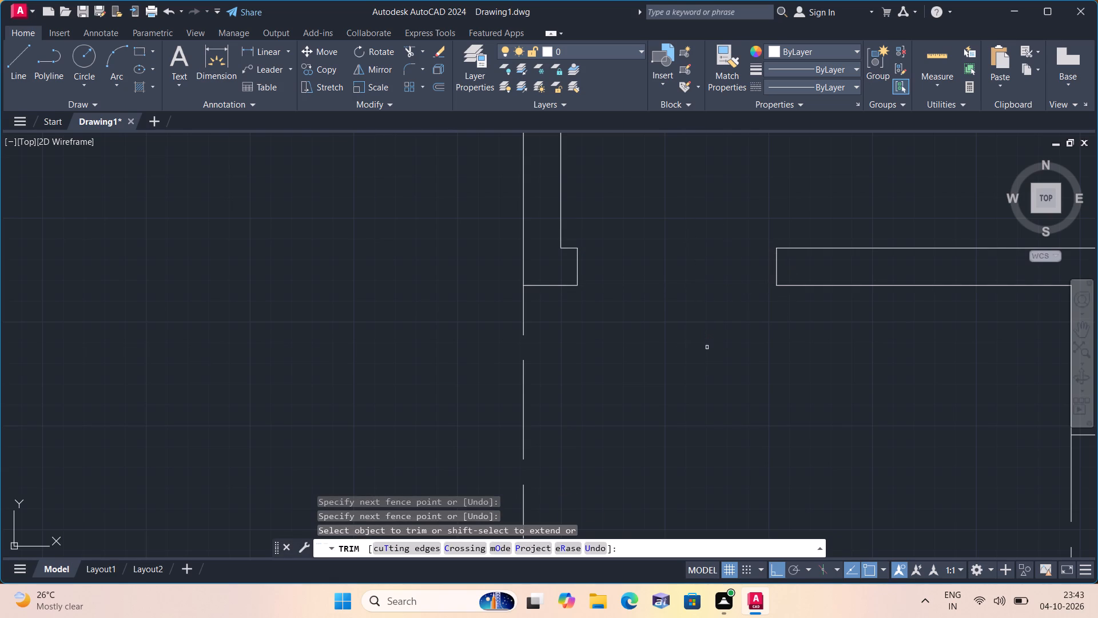
Draw a line 2" north from the 7'-7"X4'-0" bath's southeast inner corner, continuing east across the wall to form a door jamb.
{"action": "key", "text": "Escape"}
{"action": "scroll", "coordinate": [707, 347], "scroll_direction": "down", "scroll_amount": 3}
{"action": "middle_click_drag", "start_coordinate": [705, 347], "coordinate": [742, 373]}
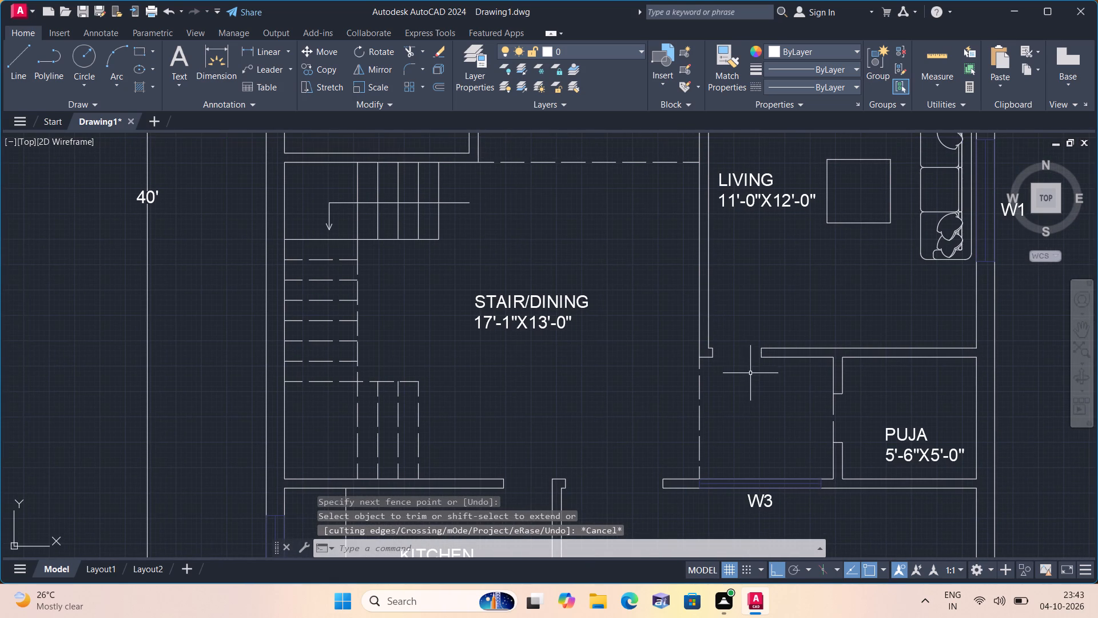
{"action": "scroll", "coordinate": [751, 370], "scroll_direction": "down", "scroll_amount": 1}
{"action": "scroll", "coordinate": [751, 370], "scroll_direction": "up", "scroll_amount": 2}
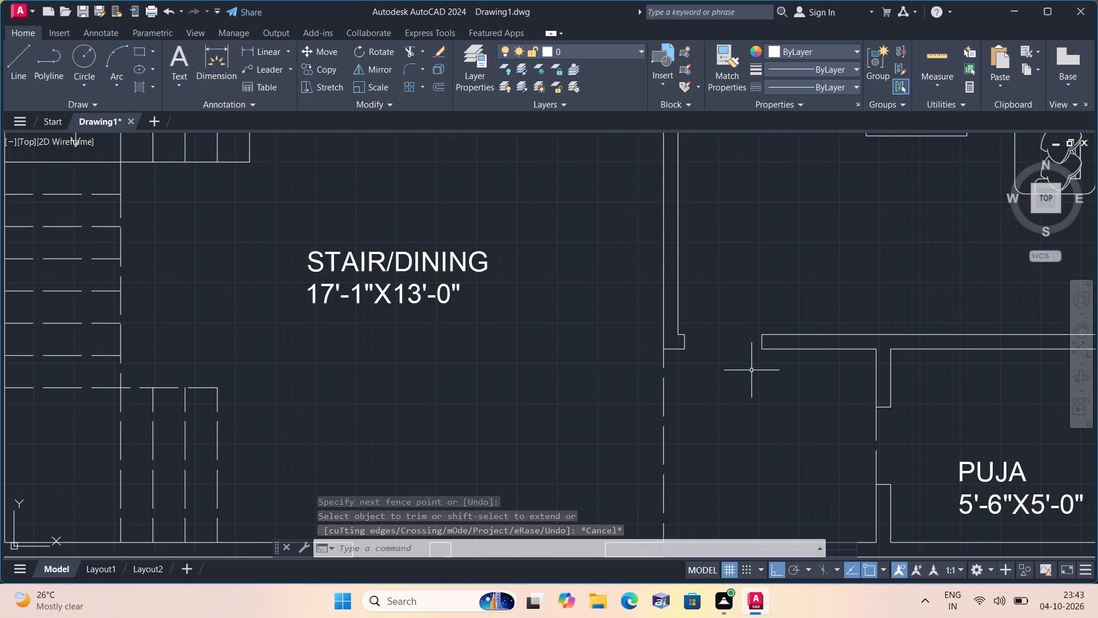
{"action": "scroll", "coordinate": [751, 370], "scroll_direction": "down", "scroll_amount": 1}
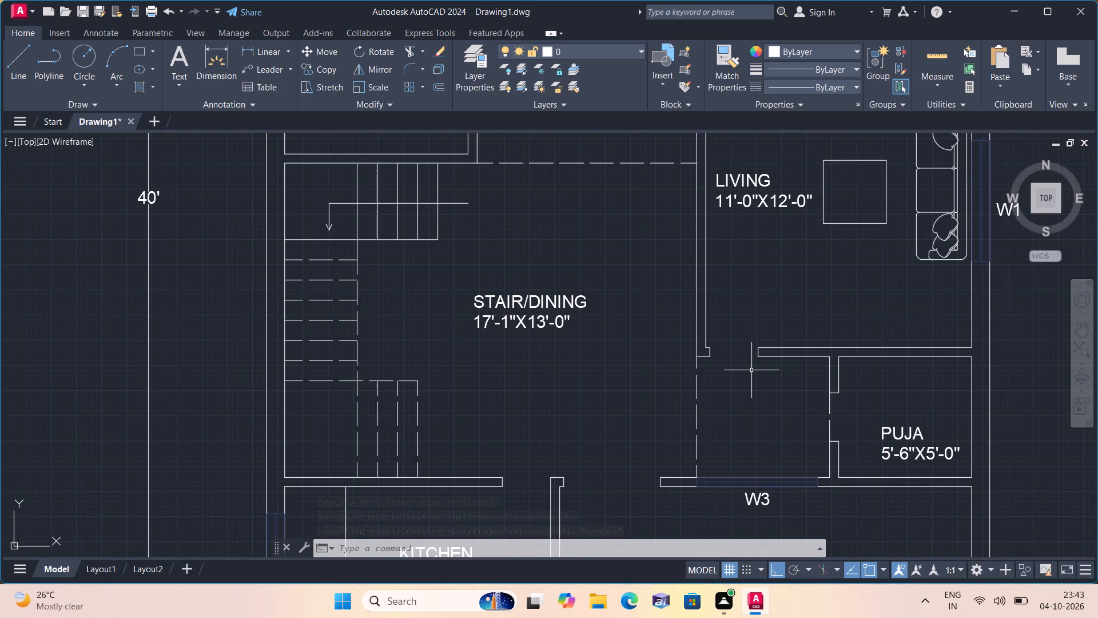
{"action": "scroll", "coordinate": [751, 370], "scroll_direction": "down", "scroll_amount": 1}
{"action": "middle_click_drag", "start_coordinate": [749, 369], "coordinate": [739, 320]}
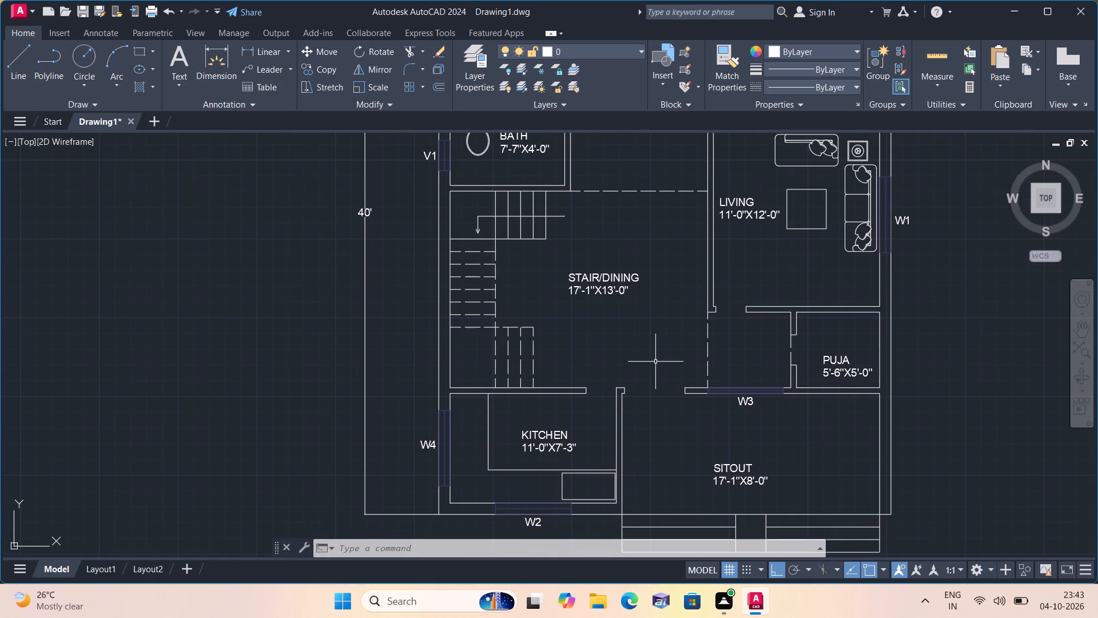
{"action": "middle_click_drag", "start_coordinate": [654, 356], "coordinate": [682, 447]}
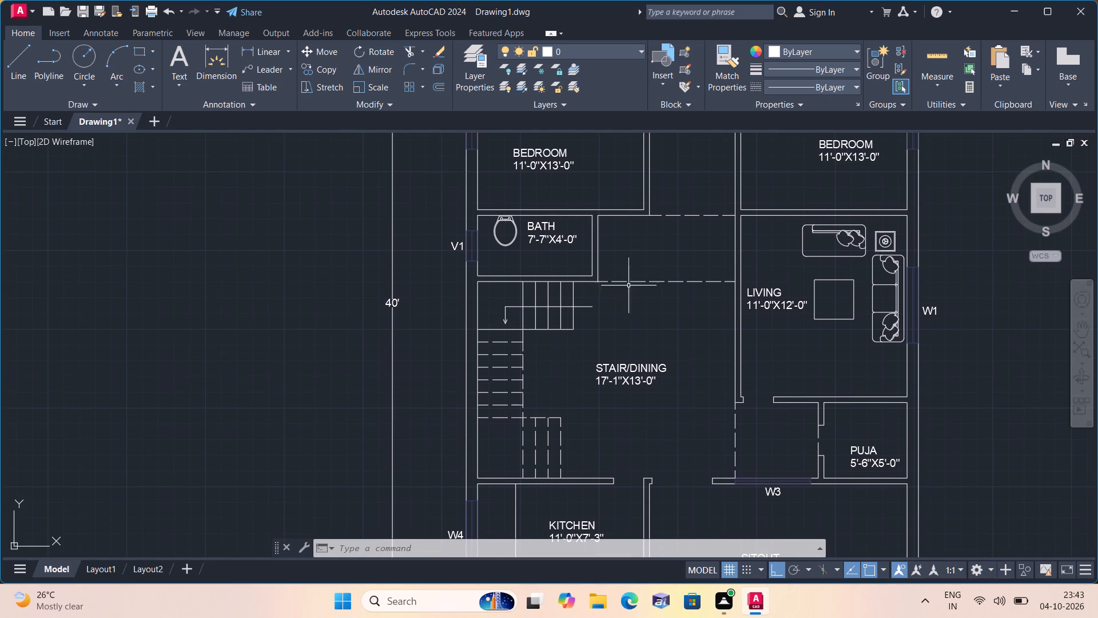
{"action": "middle_click_drag", "start_coordinate": [632, 252], "coordinate": [658, 343]}
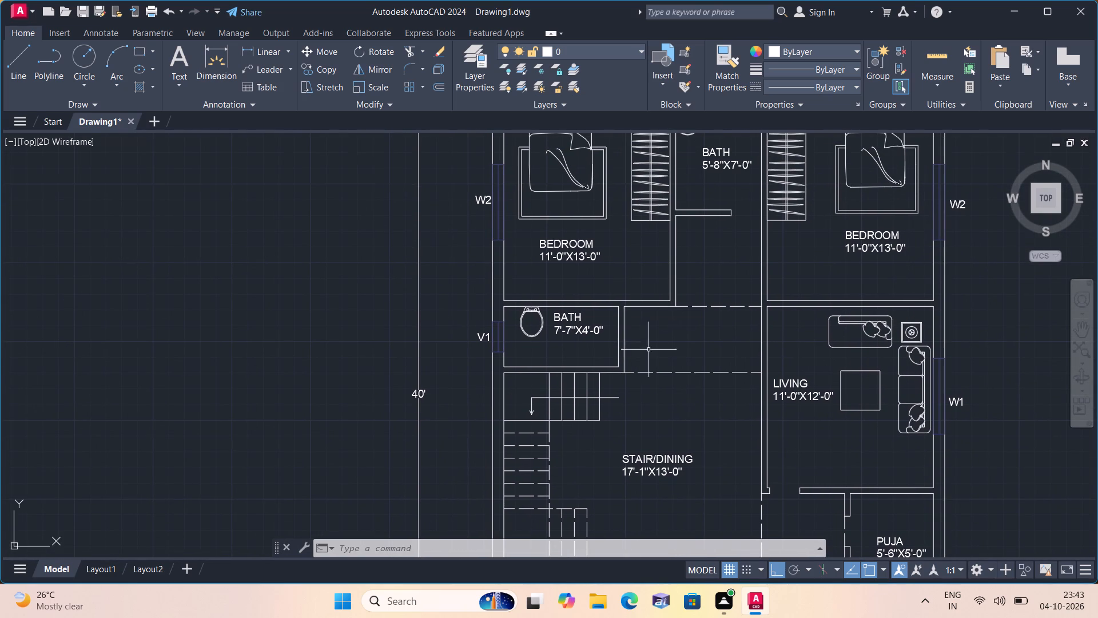
{"action": "type", "text": "l"}
{"action": "key", "text": "space"}
{"action": "scroll", "coordinate": [619, 360], "scroll_direction": "up", "scroll_amount": 2}
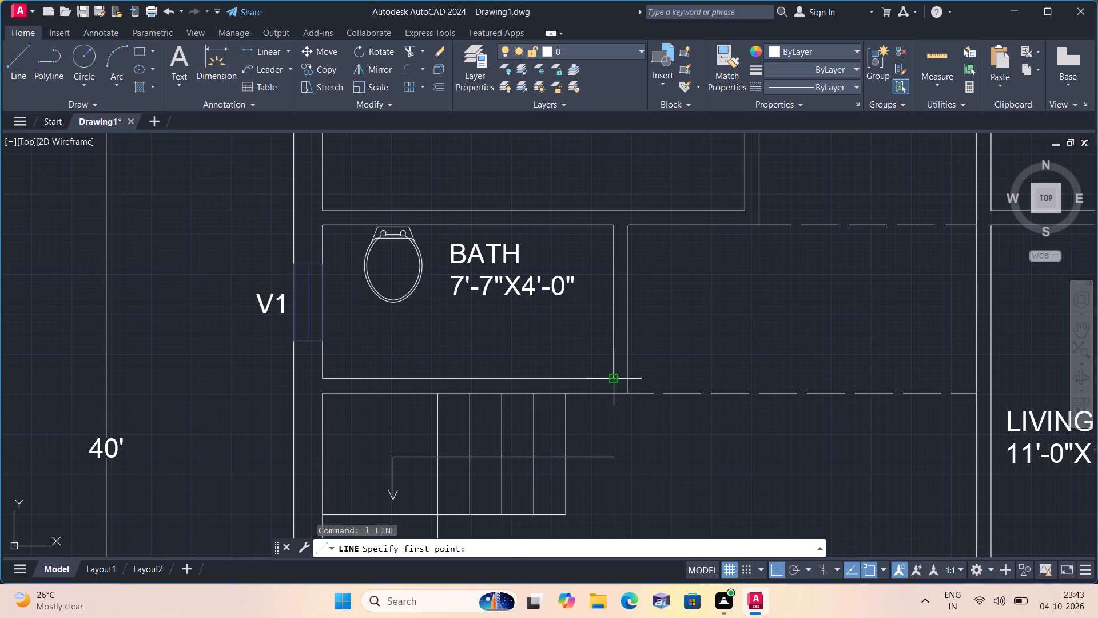
{"action": "left_click", "coordinate": [616, 381]}
{"action": "key", "text": "2"}
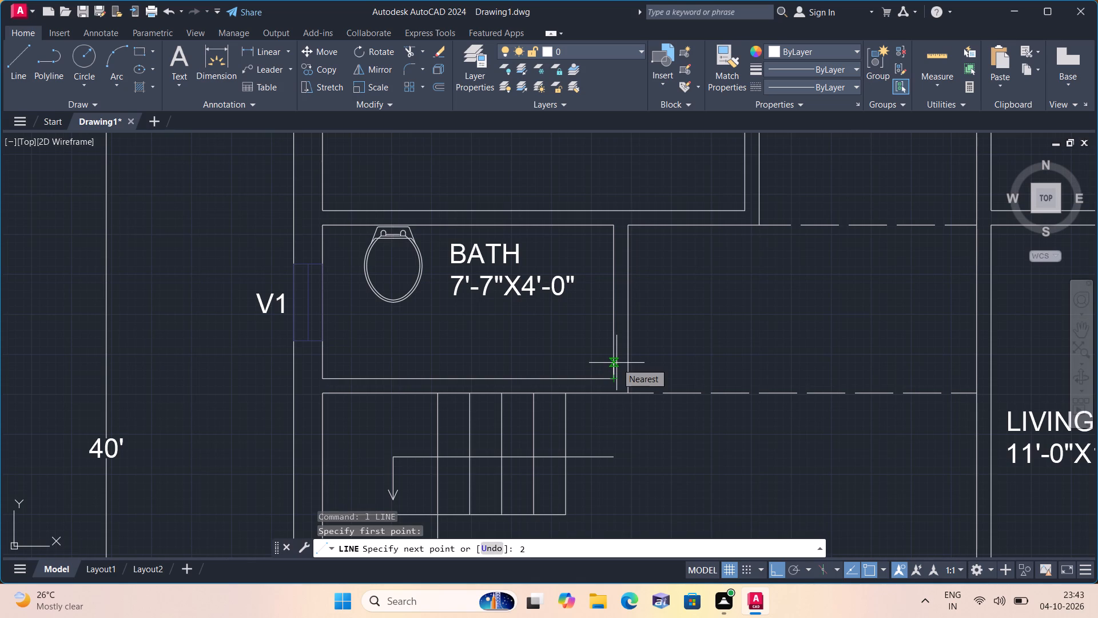
{"action": "key", "text": "shift+quotedbl"}
{"action": "key", "text": "space"}
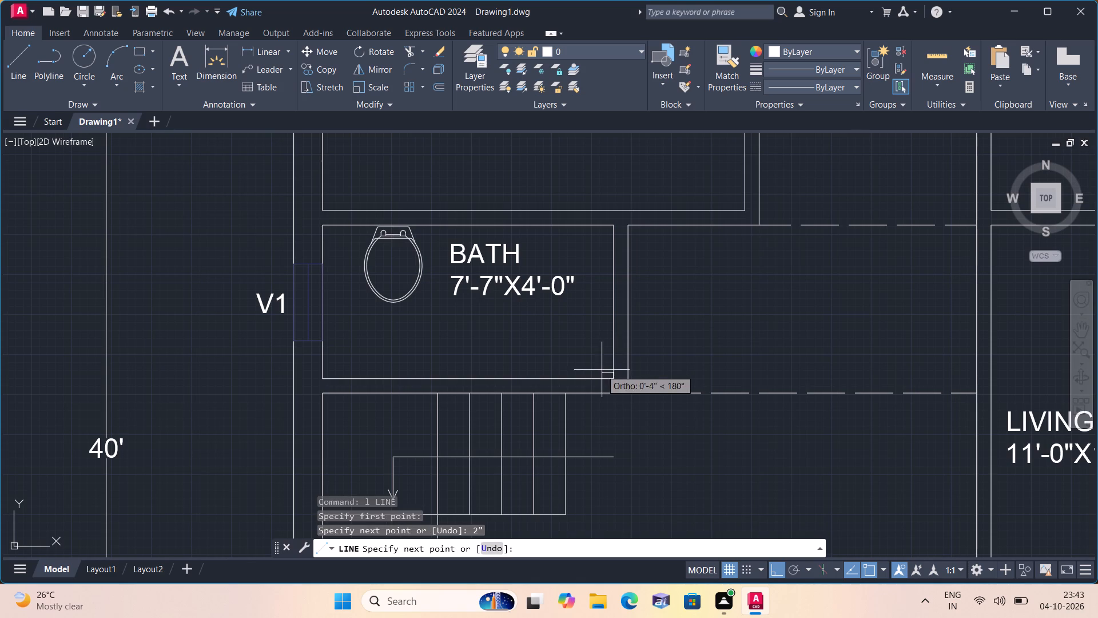
{"action": "left_click", "coordinate": [632, 371]}
{"action": "key", "text": "space"}
Erase the short 2" guide segment at the 7'-7"X4'-0" bath's southeast corner, keeping the jamb line.
{"action": "scroll", "coordinate": [622, 373], "scroll_direction": "up", "scroll_amount": 3}
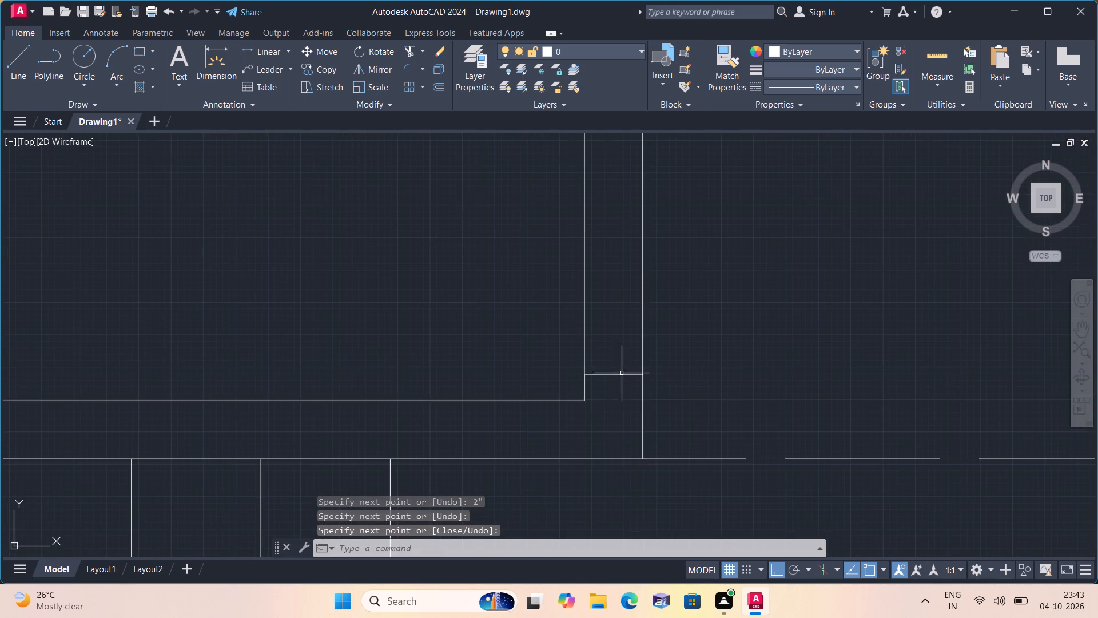
{"action": "left_click", "coordinate": [584, 382]}
{"action": "key", "text": "Delete"}
Draw a guide line 2' north from the midpoint of the bath's jamb line, with a second jamb line crossing the full wall.
{"action": "type", "text": "l"}
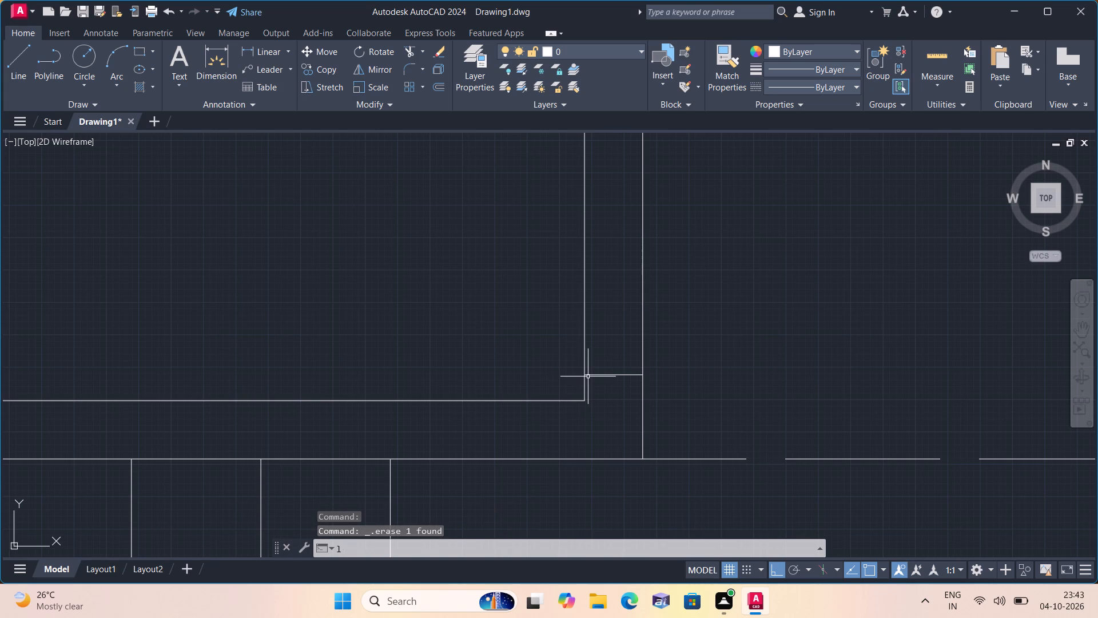
{"action": "key", "text": "space"}
{"action": "left_click", "coordinate": [610, 374]}
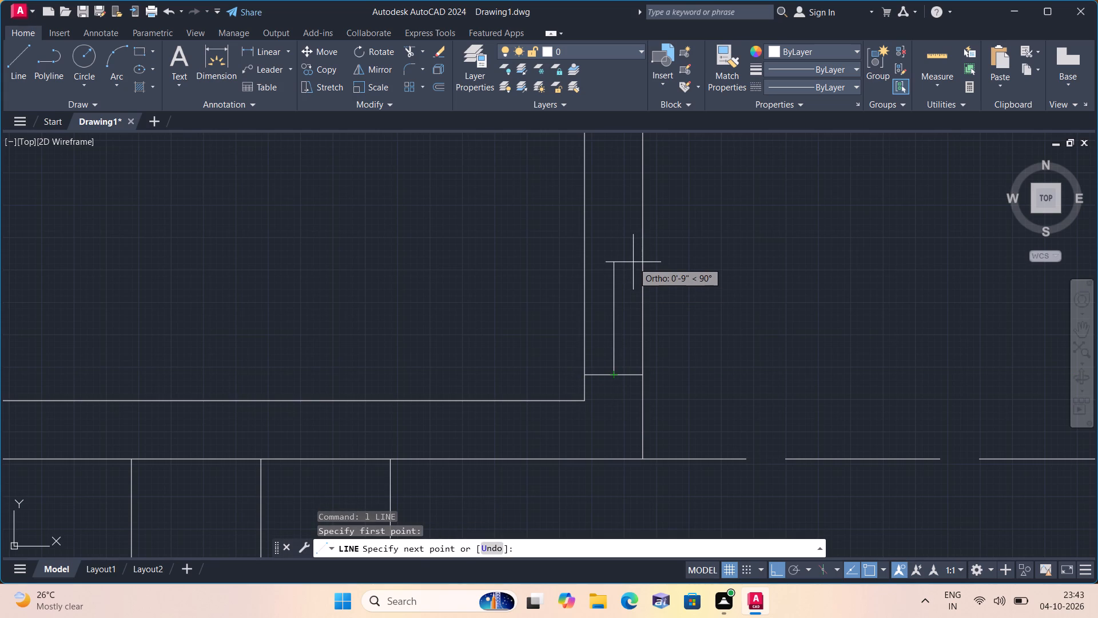
{"action": "type", "text": "2'"}
{"action": "key", "text": "space"}
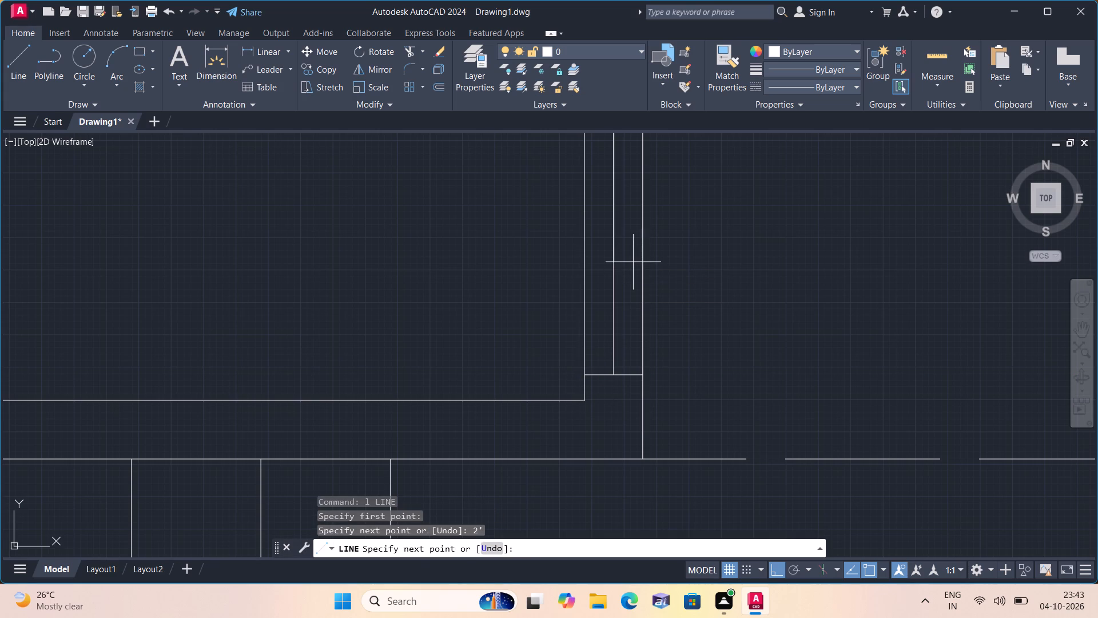
{"action": "middle_click_drag", "start_coordinate": [631, 241], "coordinate": [707, 458]}
{"action": "scroll", "coordinate": [630, 243], "scroll_direction": "down", "scroll_amount": 1}
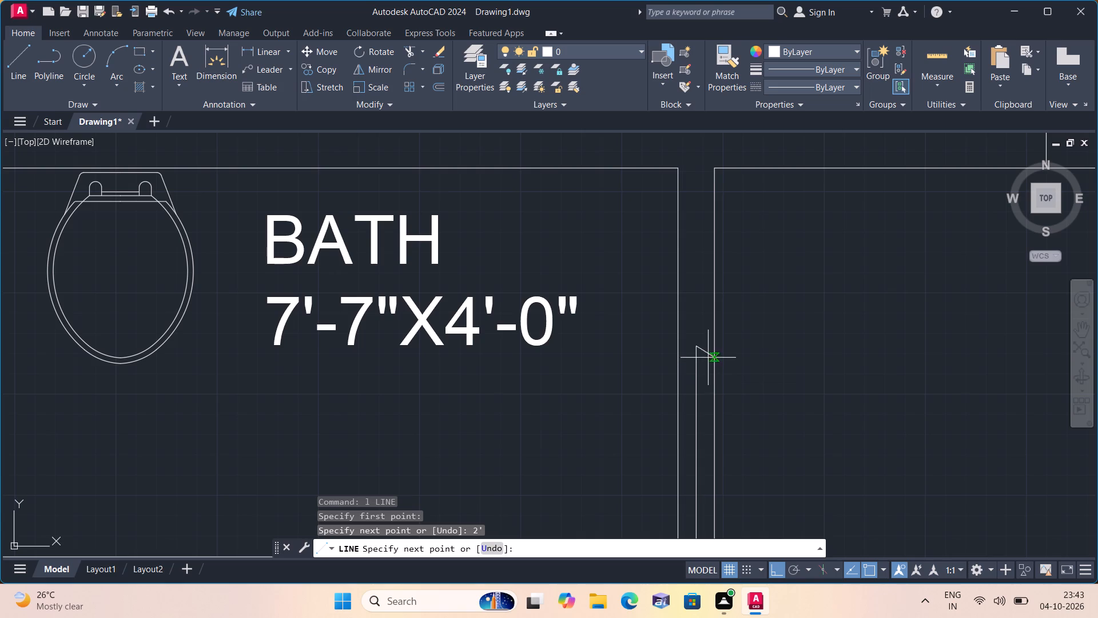
{"action": "left_click", "coordinate": [714, 346]}
{"action": "key", "text": "space"}
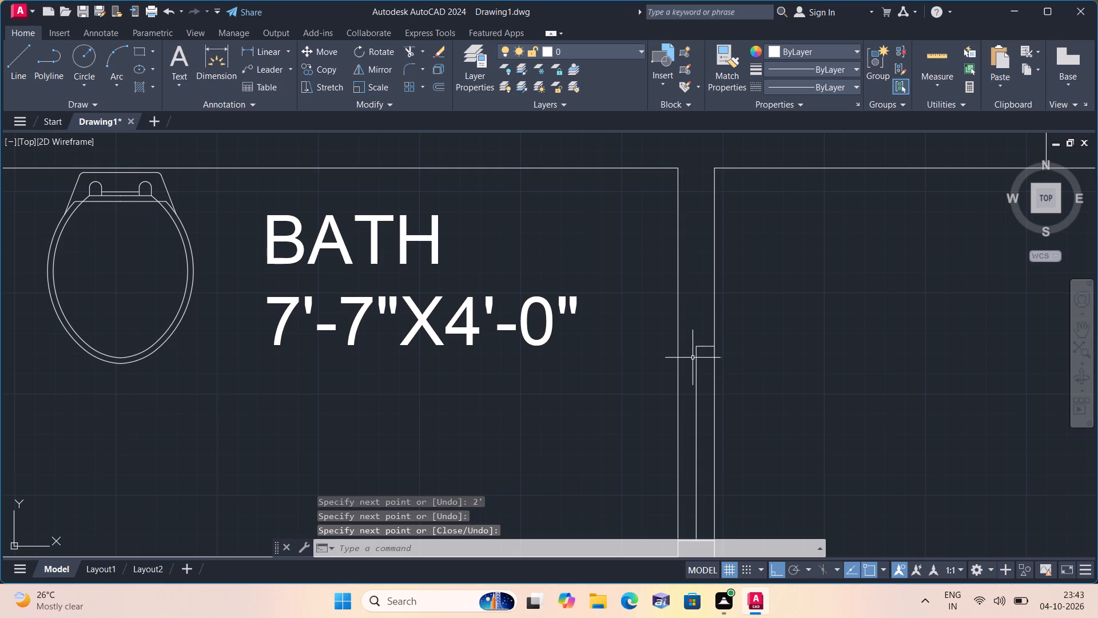
{"action": "key", "text": "space"}
{"action": "left_click", "coordinate": [695, 346]}
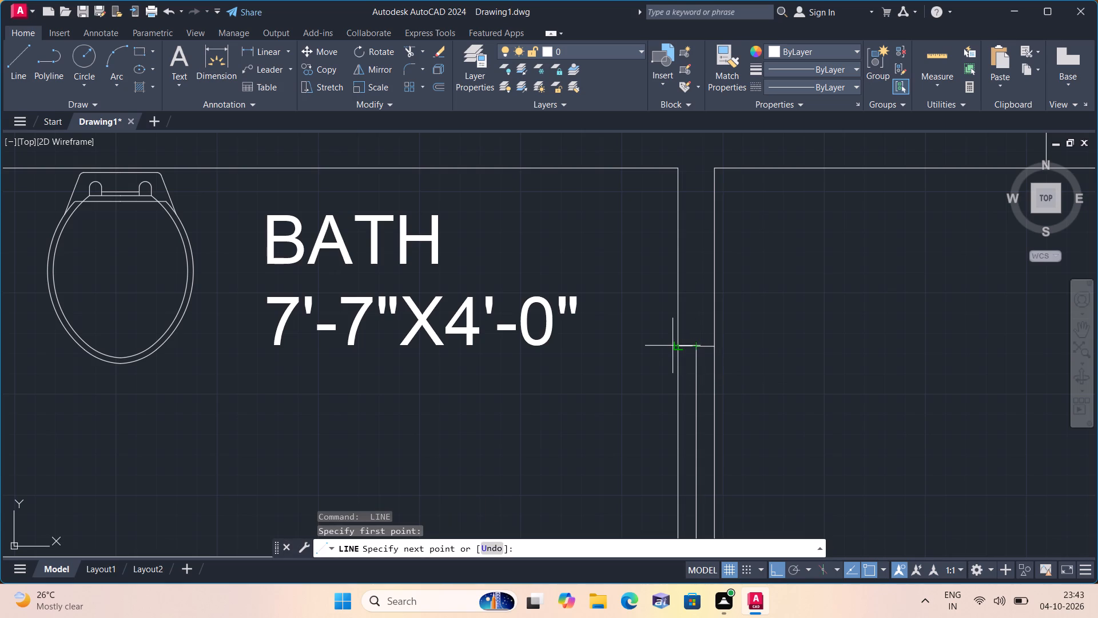
{"action": "left_click", "coordinate": [677, 346]}
{"action": "key", "text": "space"}
Trim both wall lines and the guide between the jambs to open a 2' doorway in the bath's east wall.
{"action": "middle_click_drag", "start_coordinate": [780, 377], "coordinate": [773, 315]}
{"action": "key", "text": "t"}
{"action": "type", "text": "rim"}
{"action": "key", "text": "space"}
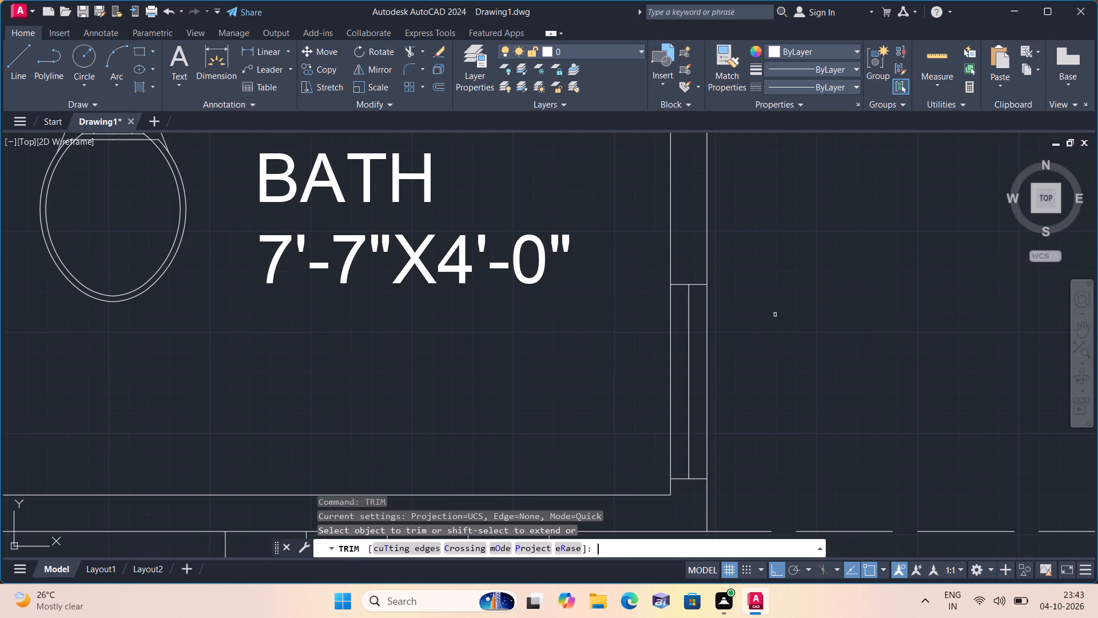
{"action": "left_click", "coordinate": [777, 319]}
{"action": "left_click", "coordinate": [614, 366]}
{"action": "scroll", "coordinate": [614, 366], "scroll_direction": "down", "scroll_amount": 1}
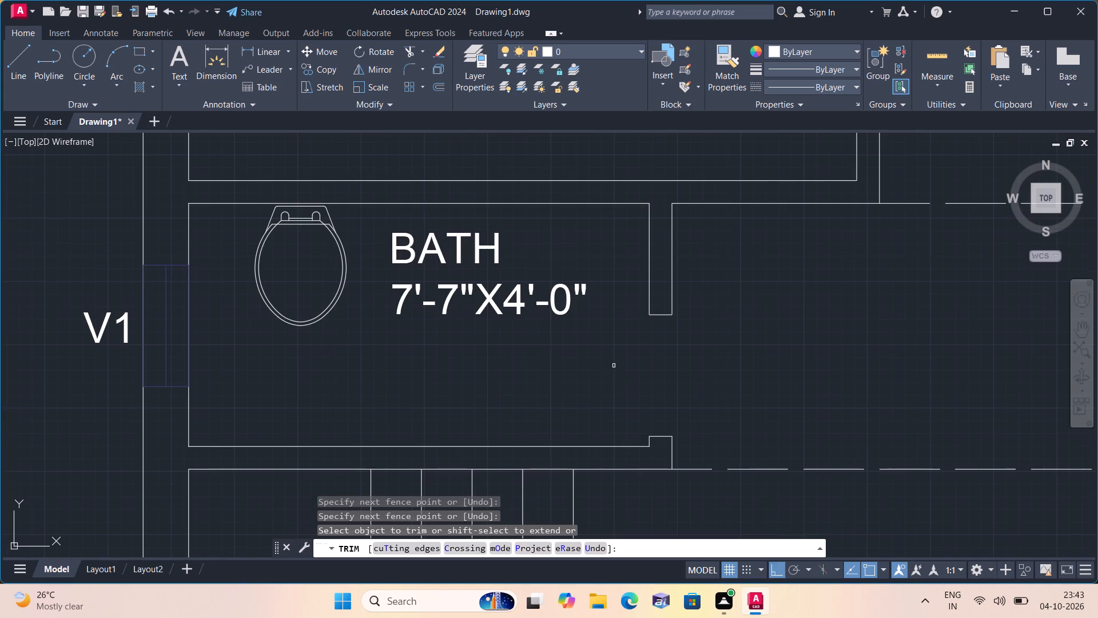
{"action": "key", "text": "Escape"}
Draw a line 2" north from the west bedroom's southeast inner corner, continuing east across the wall to form a door jamb.
{"action": "middle_click_drag", "start_coordinate": [614, 366], "coordinate": [611, 490]}
{"action": "middle_click_drag", "start_coordinate": [803, 370], "coordinate": [778, 445]}
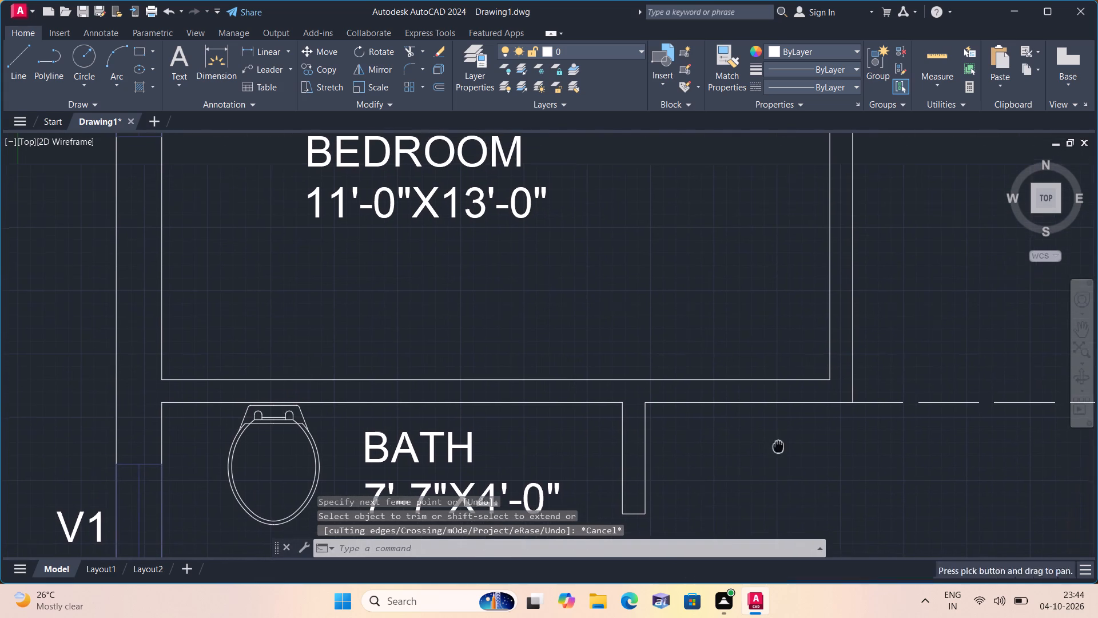
{"action": "key", "text": "l"}
{"action": "key", "text": "space"}
{"action": "scroll", "coordinate": [830, 377], "scroll_direction": "up", "scroll_amount": 1}
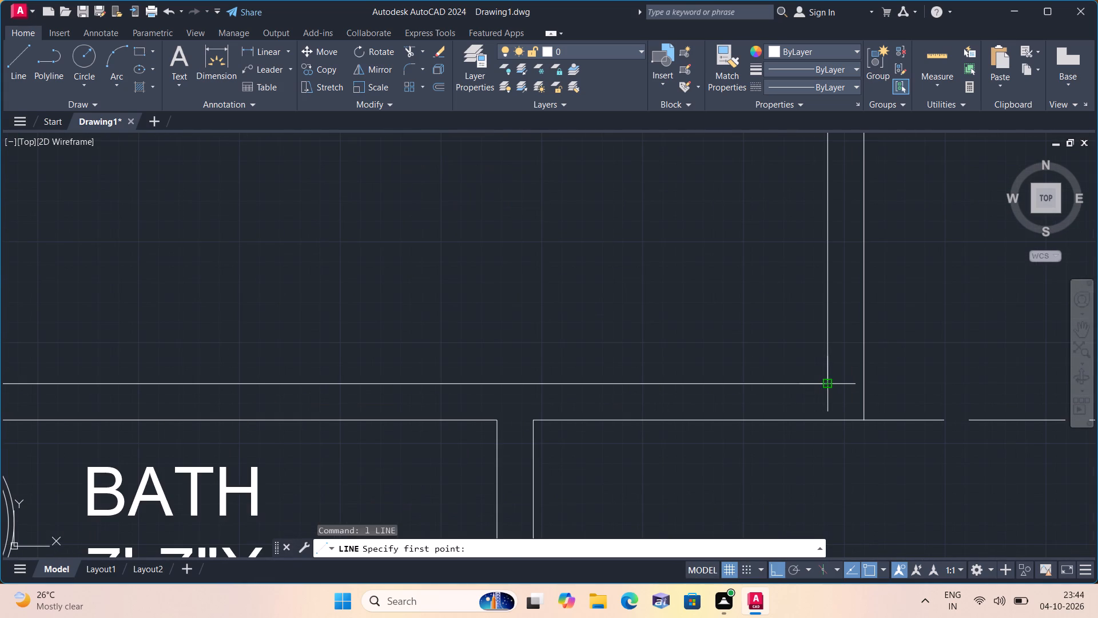
{"action": "left_click", "coordinate": [825, 385]}
{"action": "key", "text": "2"}
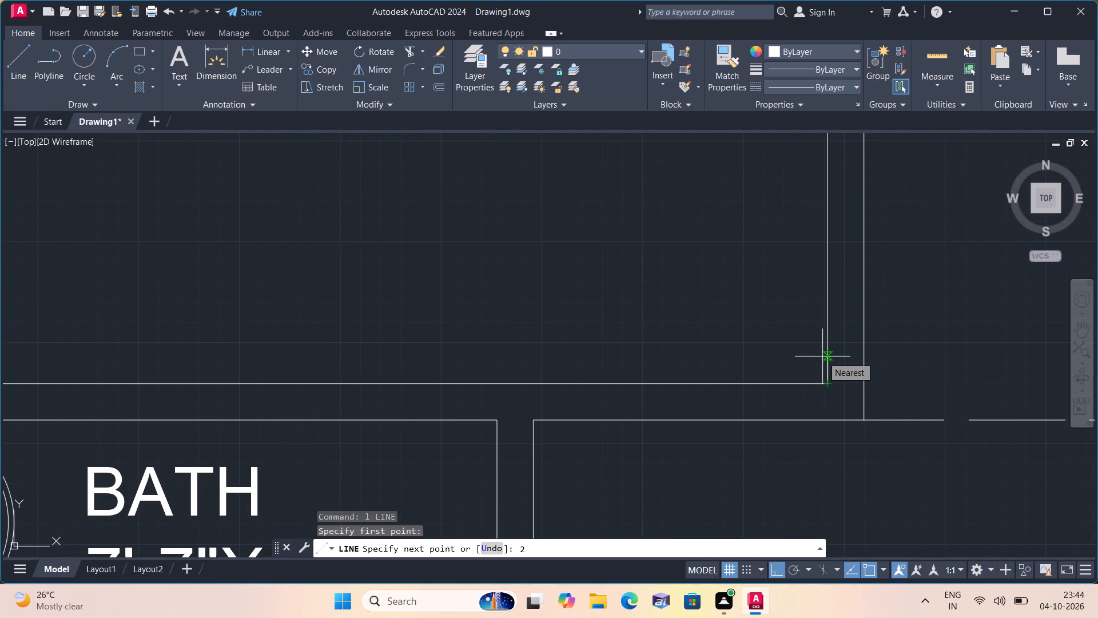
{"action": "key", "text": "shift+quotedbl"}
{"action": "key", "text": "space"}
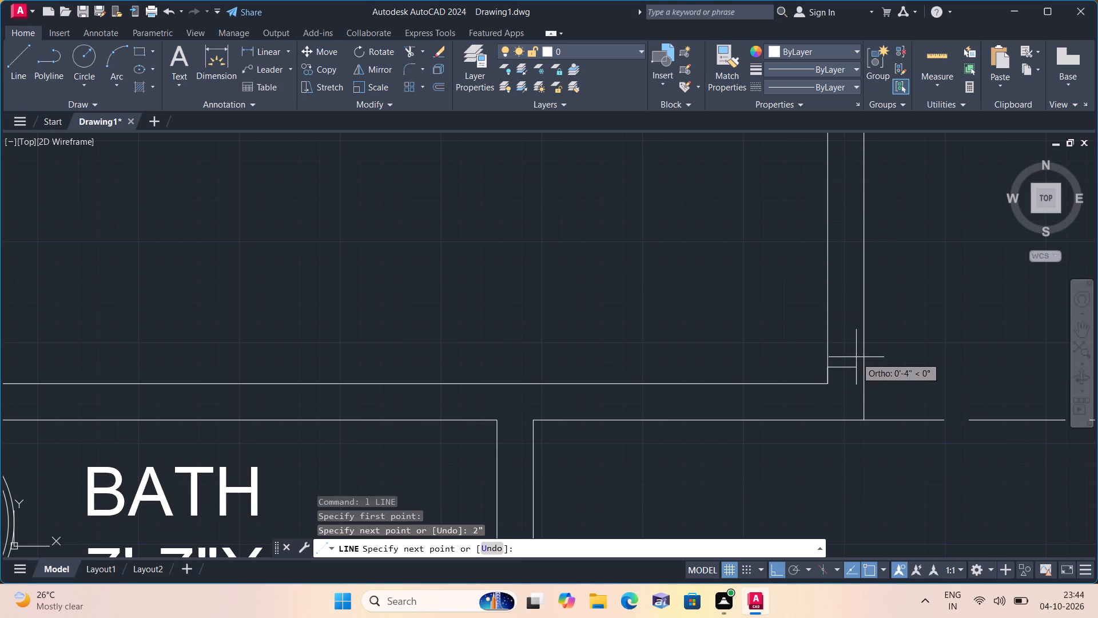
{"action": "left_click", "coordinate": [862, 366]}
{"action": "key", "text": "space"}
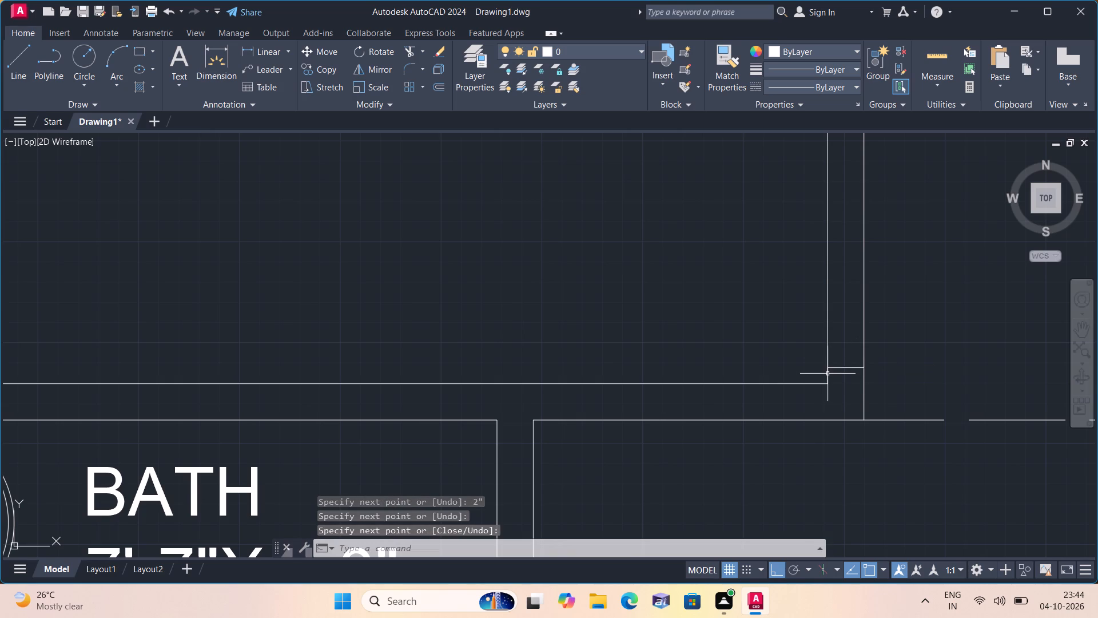
Erase the short 2" guide segment at the west bedroom's southeast corner, keeping the jamb line.
{"action": "left_click", "coordinate": [827, 373]}
{"action": "key", "text": "Delete"}
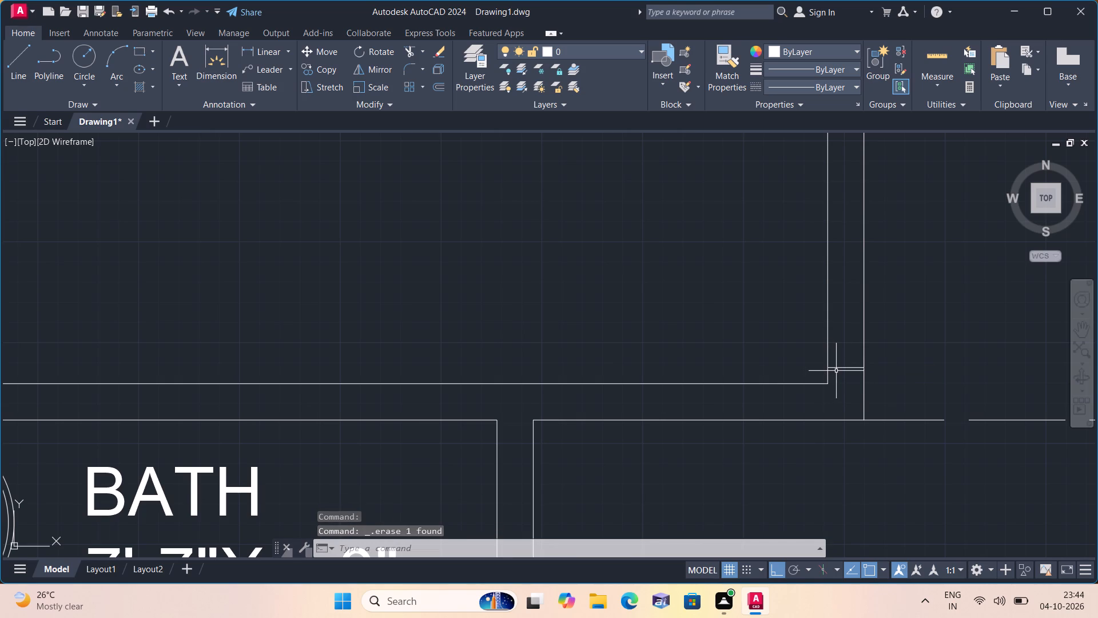
Draw a guide line 2' north from the west bedroom's jamb line, with a second jamb line crossing the full wall.
{"action": "key", "text": "l"}
{"action": "key", "text": "space"}
{"action": "left_click", "coordinate": [838, 369]}
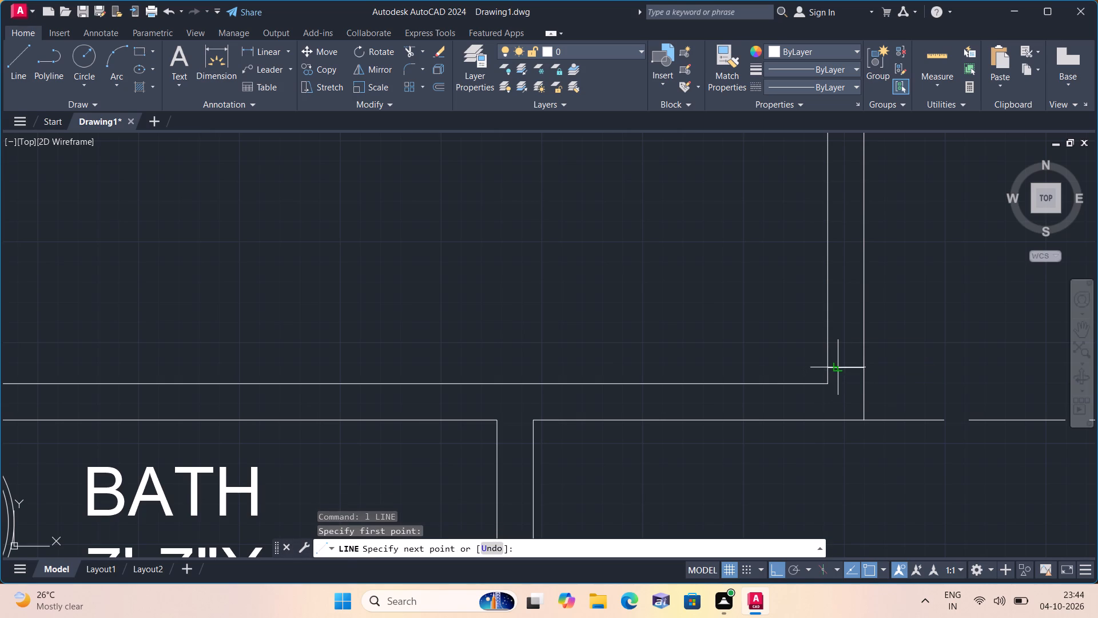
{"action": "type", "text": "2'"}
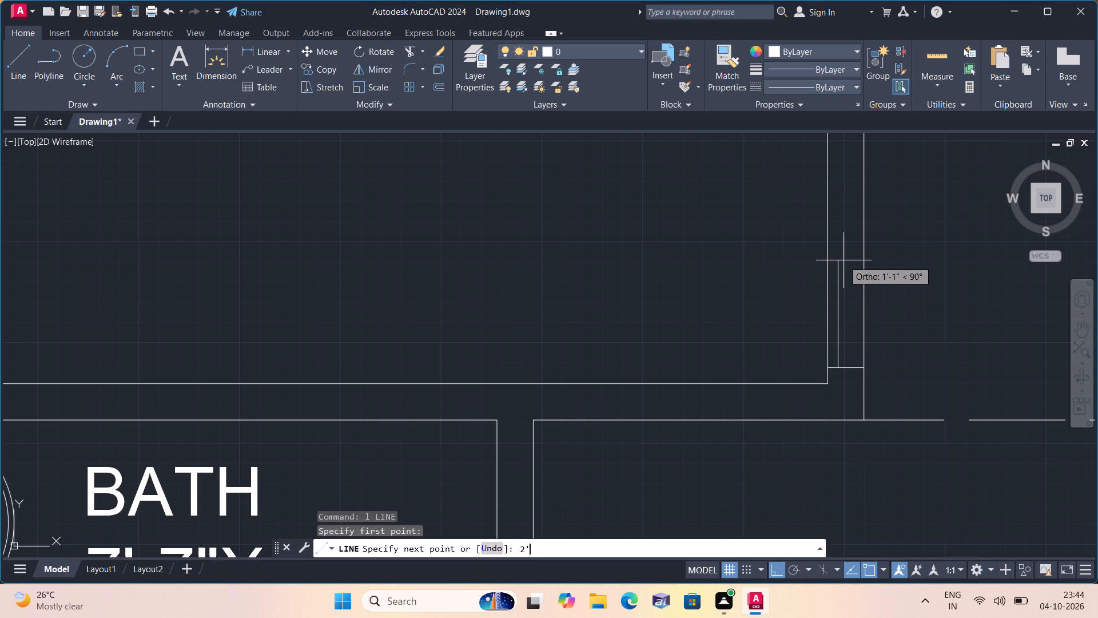
{"action": "key", "text": "space"}
{"action": "middle_click_drag", "start_coordinate": [849, 232], "coordinate": [887, 361]}
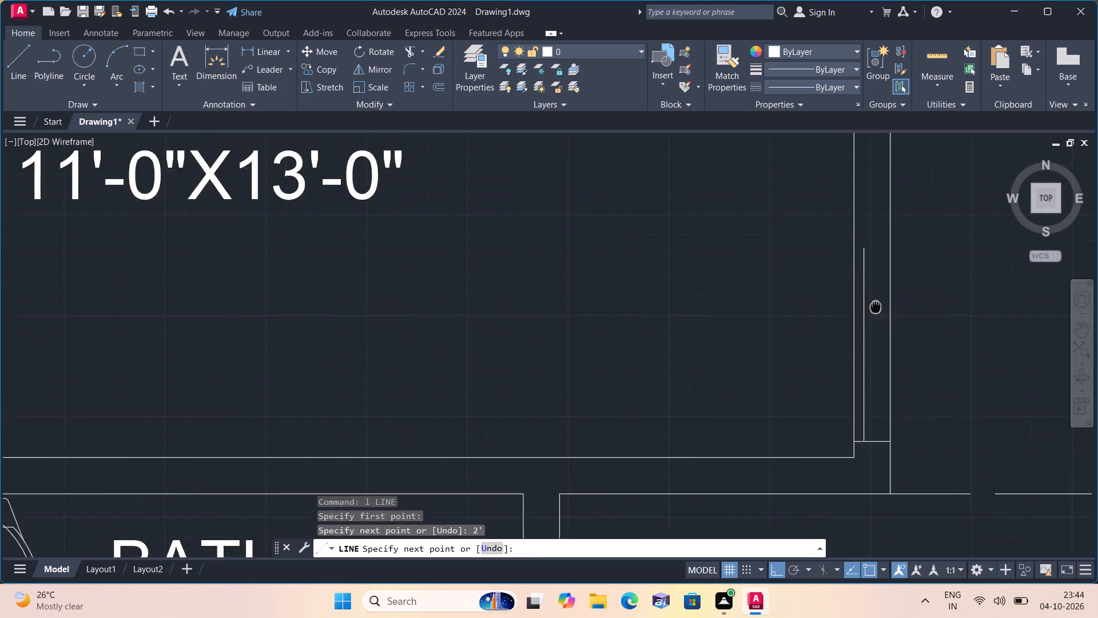
{"action": "middle_click_drag", "start_coordinate": [887, 361], "coordinate": [890, 378]}
{"action": "left_click", "coordinate": [905, 320]}
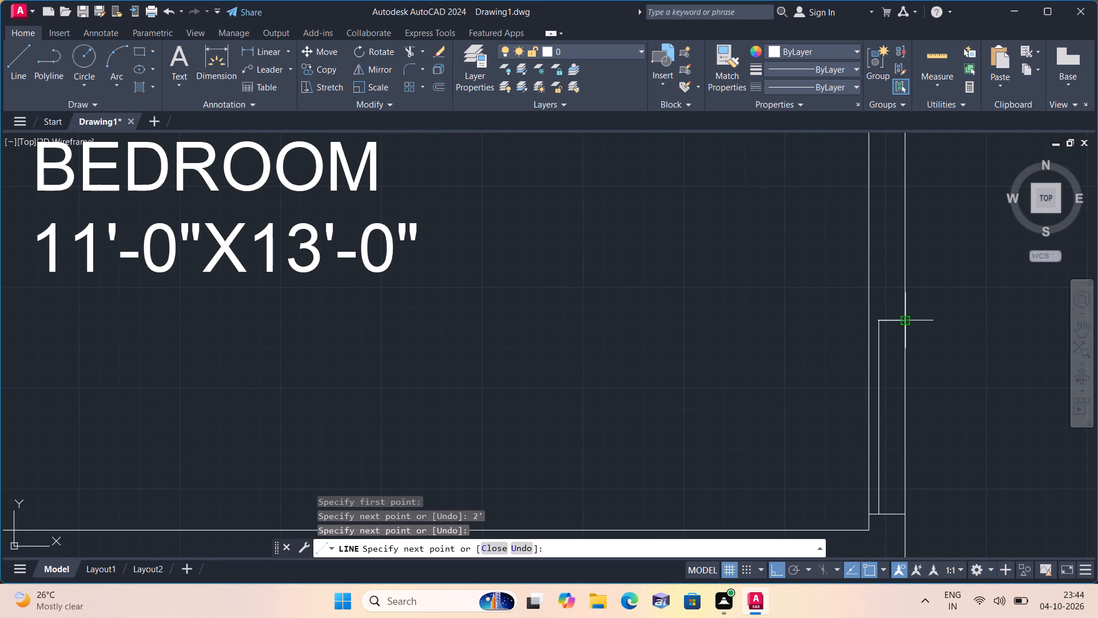
{"action": "key", "text": "space"}
{"action": "scroll", "coordinate": [889, 332], "scroll_direction": "up", "scroll_amount": 1}
{"action": "key", "text": "space"}
{"action": "left_click", "coordinate": [870, 312]}
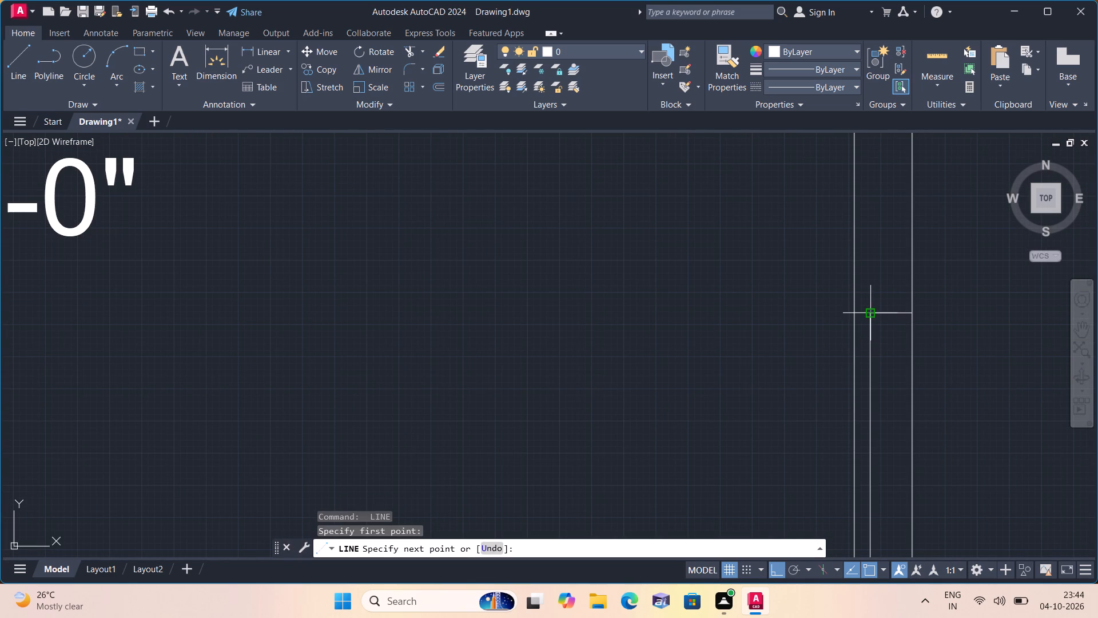
{"action": "left_click", "coordinate": [857, 316]}
{"action": "key", "text": "space"}
Trim both wall lines and the guide between the jambs to open a 2' doorway in the west bedroom's east wall.
{"action": "middle_click_drag", "start_coordinate": [823, 321], "coordinate": [818, 320]}
{"action": "scroll", "coordinate": [820, 321], "scroll_direction": "down", "scroll_amount": 1}
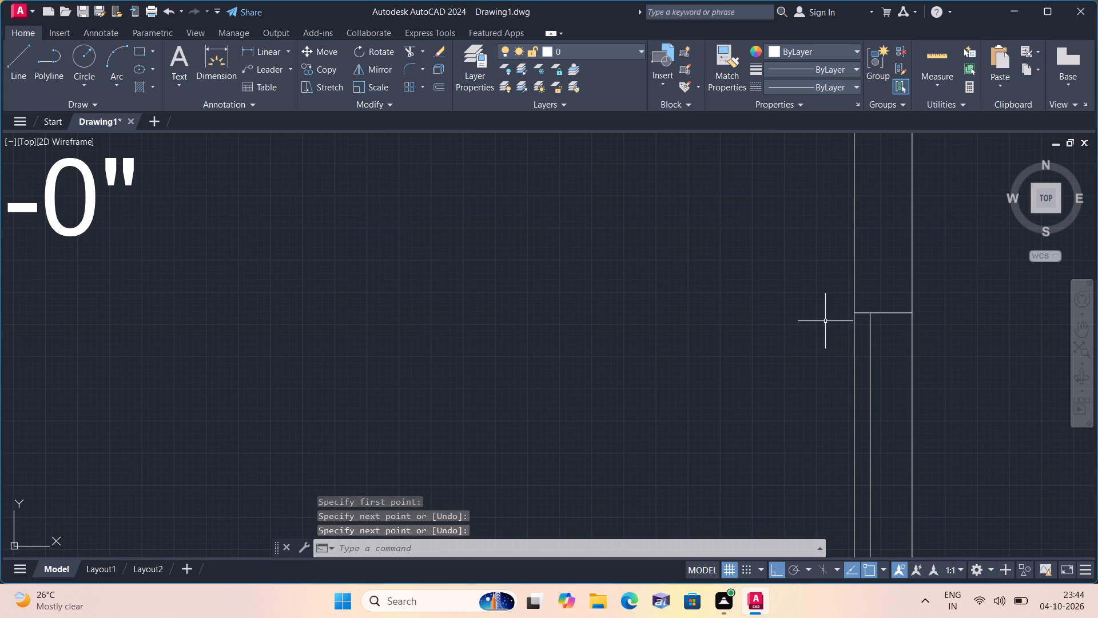
{"action": "middle_click_drag", "start_coordinate": [818, 320], "coordinate": [807, 307]}
{"action": "type", "text": "trim"}
{"action": "key", "text": "space"}
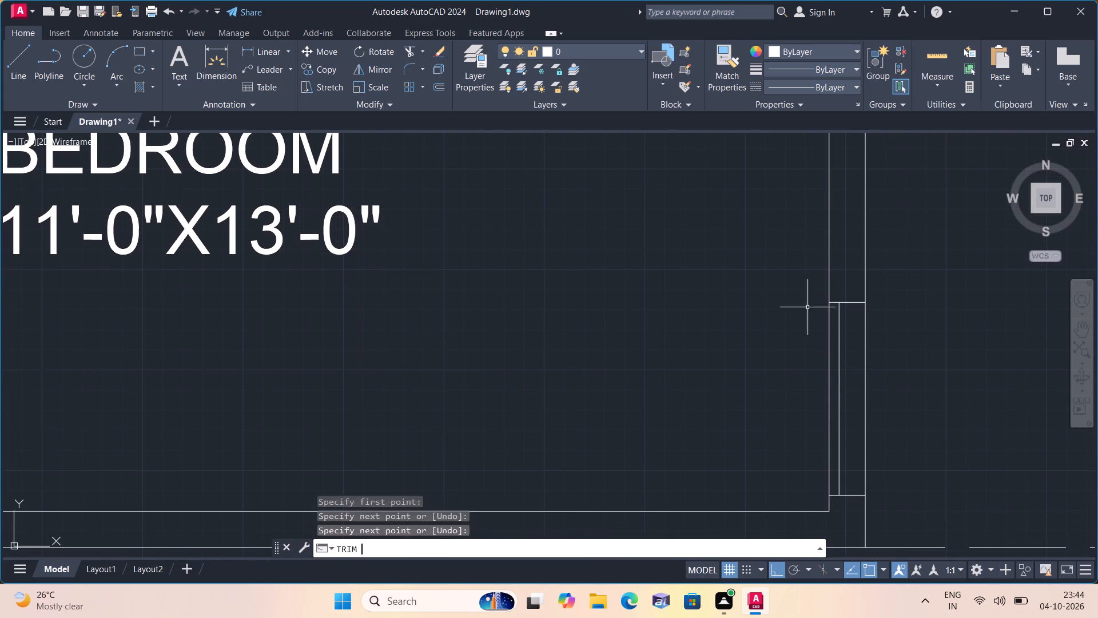
{"action": "left_click", "coordinate": [763, 366]}
{"action": "left_click", "coordinate": [931, 363]}
{"action": "middle_click_drag", "start_coordinate": [925, 362], "coordinate": [925, 362]}
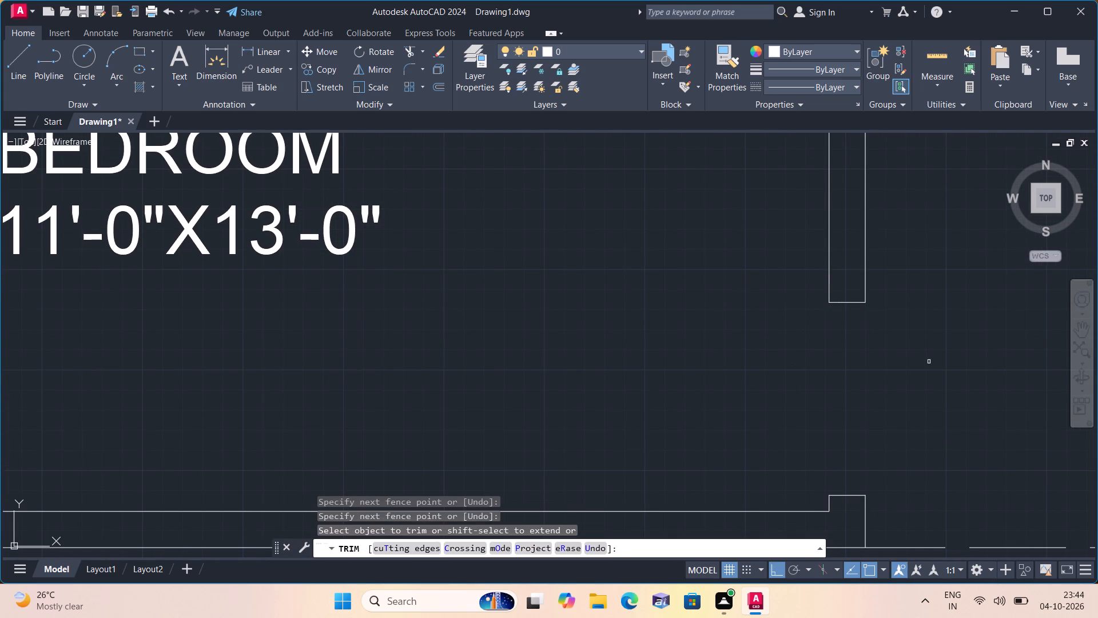
{"action": "middle_click_drag", "start_coordinate": [925, 362], "coordinate": [899, 375]}
{"action": "scroll", "coordinate": [925, 362], "scroll_direction": "down", "scroll_amount": 1}
{"action": "key", "text": "Escape"}
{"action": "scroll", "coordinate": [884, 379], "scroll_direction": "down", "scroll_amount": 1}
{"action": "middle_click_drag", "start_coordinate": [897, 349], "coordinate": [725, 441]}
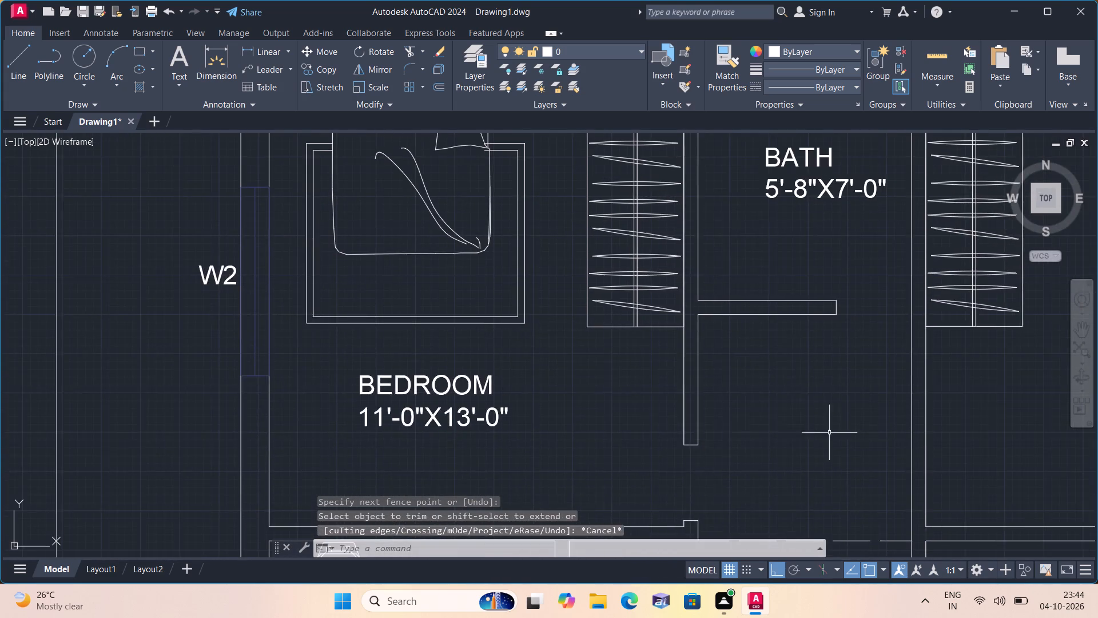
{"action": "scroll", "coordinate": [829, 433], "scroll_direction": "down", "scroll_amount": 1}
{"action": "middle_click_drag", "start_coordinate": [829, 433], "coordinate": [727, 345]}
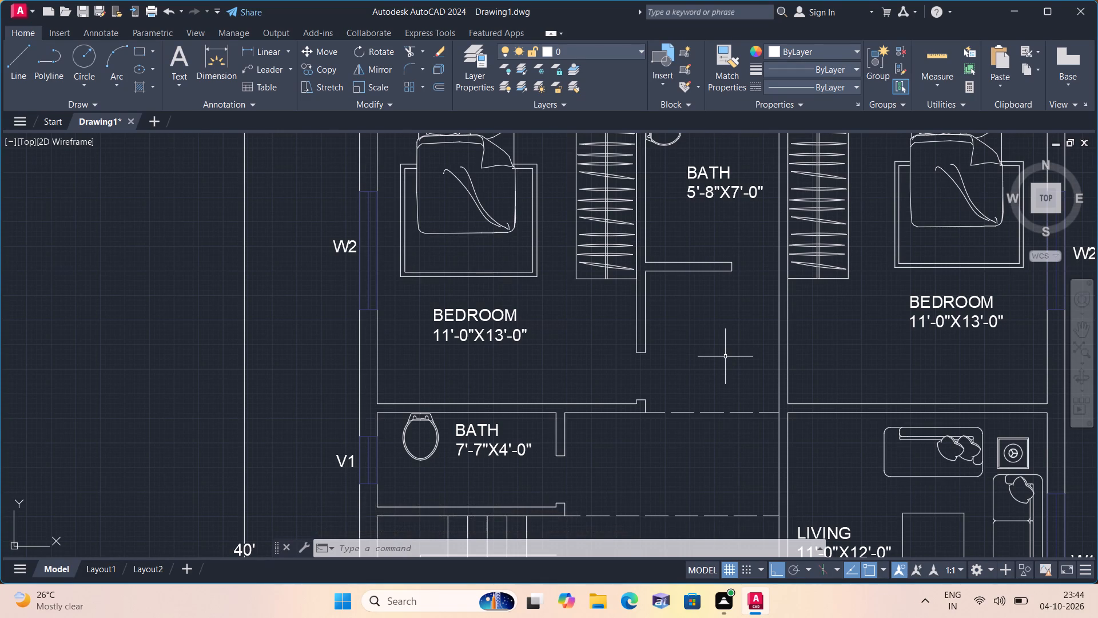
Draw a line 2" north from the east bedroom's southwest inner corner, continuing west across the wall to form a door jamb.
{"action": "scroll", "coordinate": [725, 356], "scroll_direction": "down", "scroll_amount": 1}
{"action": "middle_click_drag", "start_coordinate": [723, 356], "coordinate": [677, 321]}
{"action": "middle_click_drag", "start_coordinate": [678, 330], "coordinate": [667, 306]}
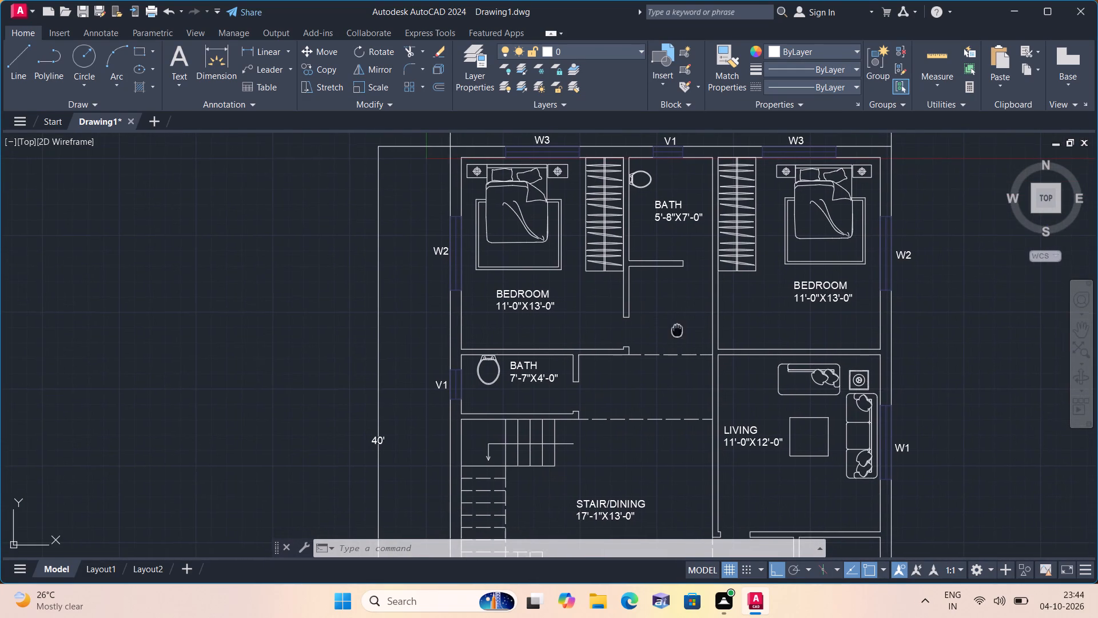
{"action": "middle_click_drag", "start_coordinate": [667, 306], "coordinate": [658, 280]}
{"action": "key", "text": "l"}
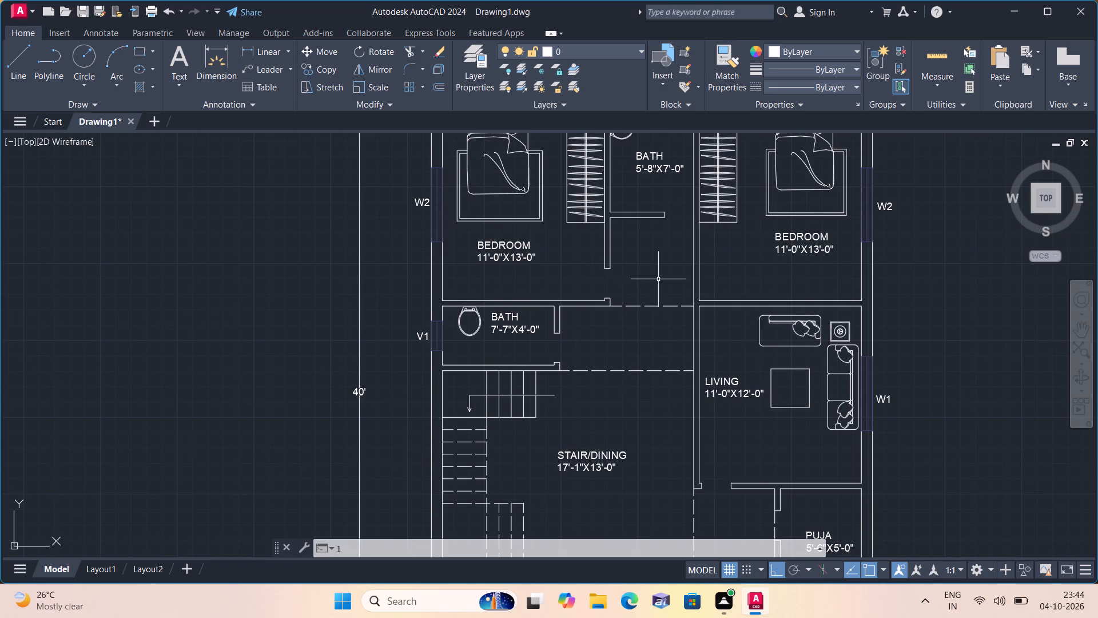
{"action": "key", "text": "space"}
{"action": "scroll", "coordinate": [709, 295], "scroll_direction": "up", "scroll_amount": 2}
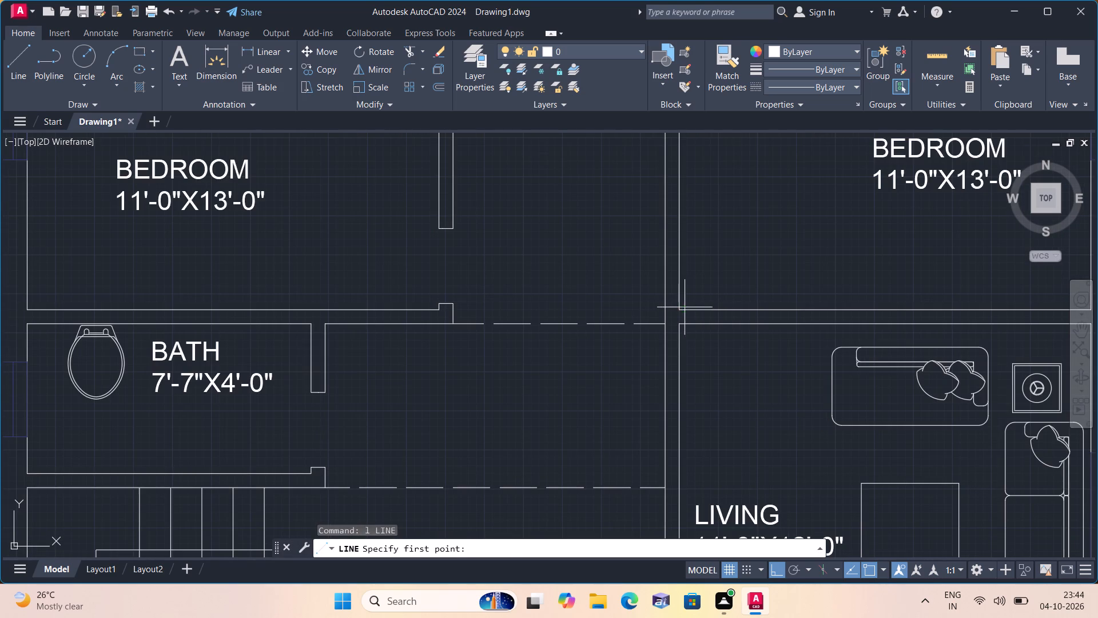
{"action": "left_click", "coordinate": [679, 308]}
{"action": "key", "text": "2"}
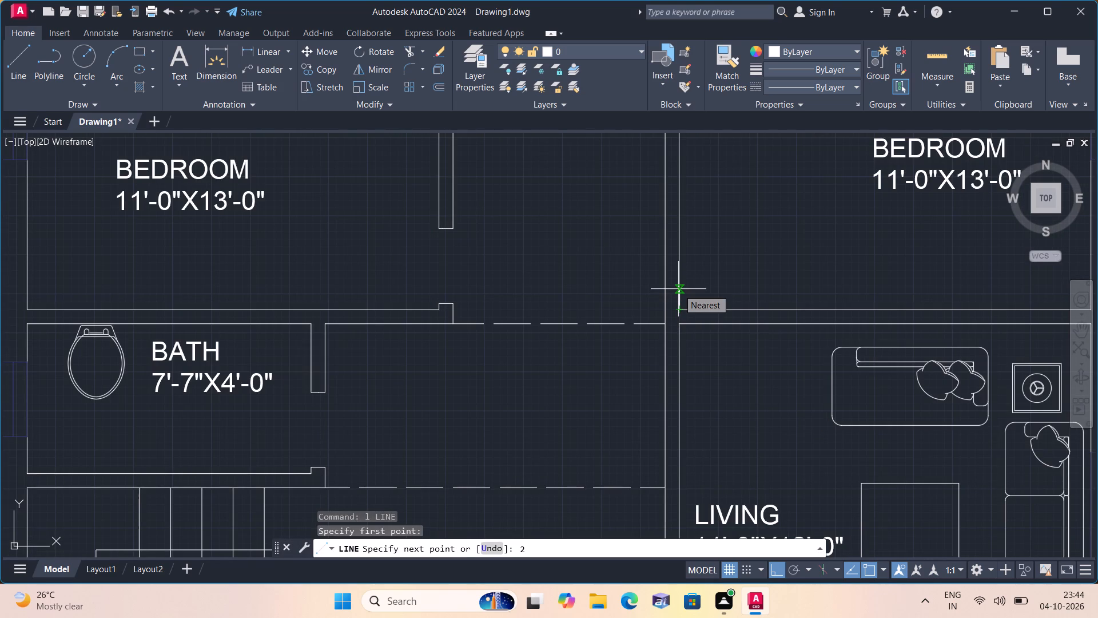
{"action": "key", "text": "shift+quotedbl"}
{"action": "key", "text": "space"}
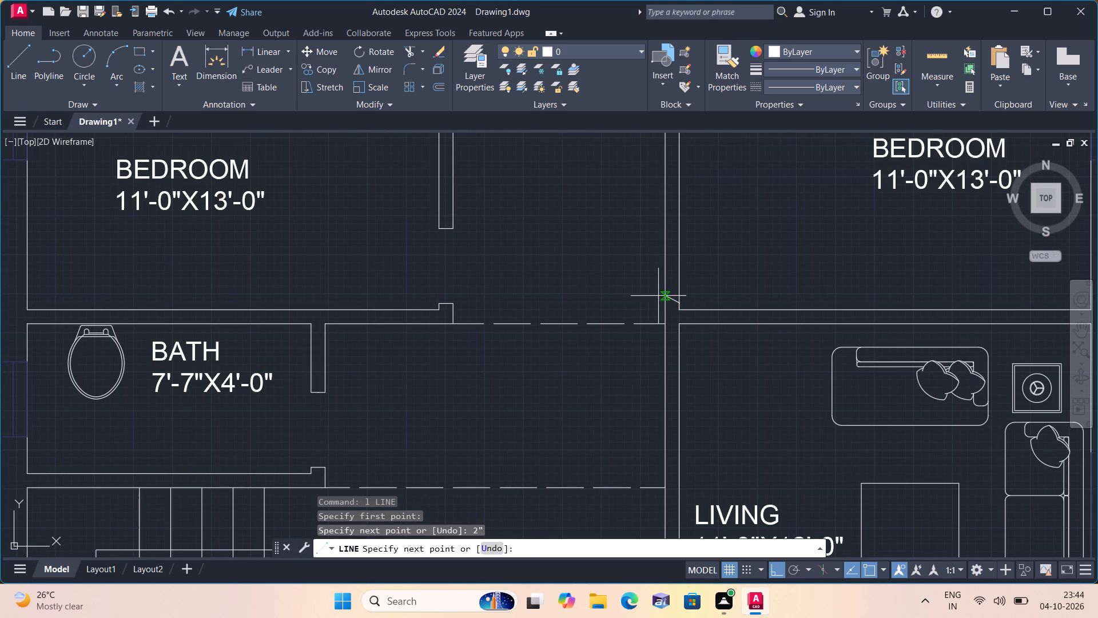
{"action": "left_click", "coordinate": [666, 303]}
{"action": "key", "text": "space"}
Erase the short 2" guide segment at the east bedroom's southwest corner, keeping the jamb line.
{"action": "scroll", "coordinate": [674, 304], "scroll_direction": "up", "scroll_amount": 2}
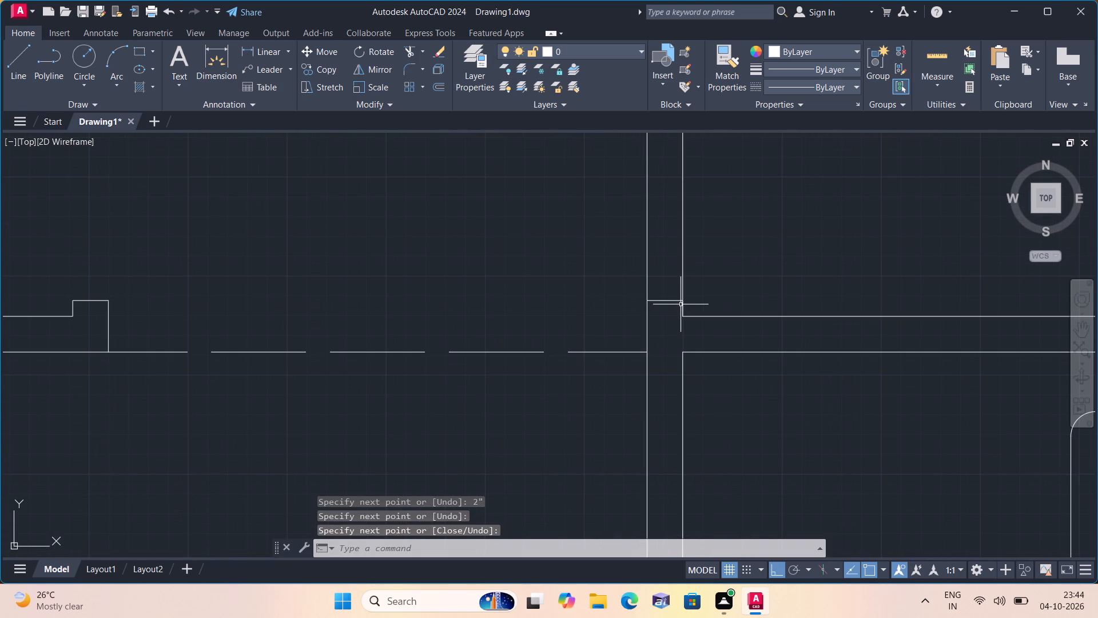
{"action": "left_click", "coordinate": [683, 304]}
{"action": "key", "text": "Delete"}
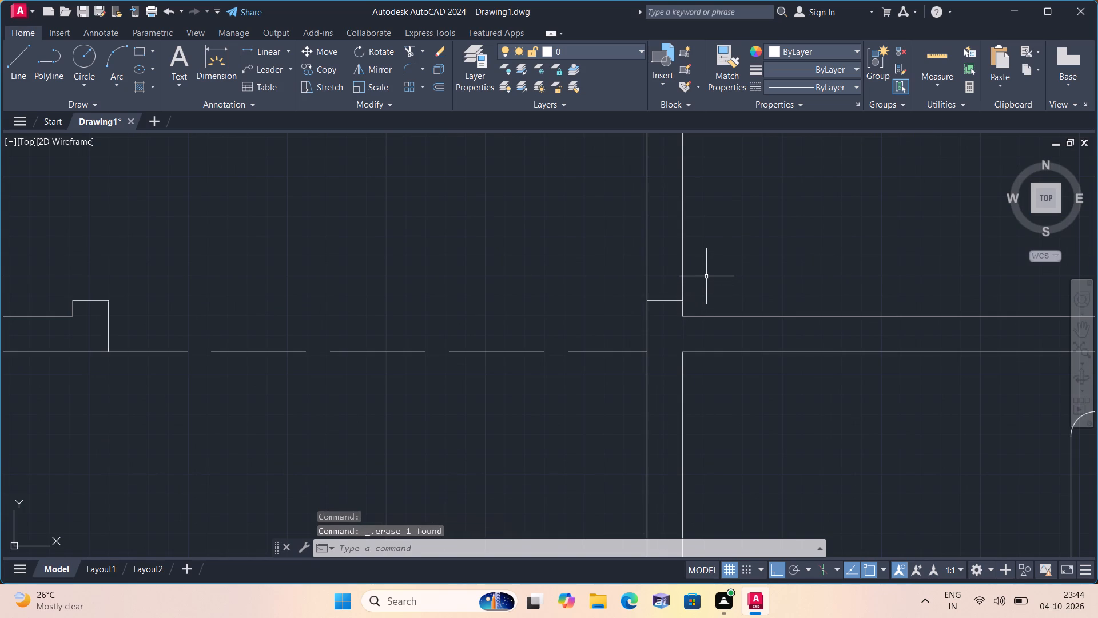
Draw a guide line 2' north from the east bedroom's jamb line, with a second jamb line crossing the full wall.
{"action": "type", "text": "l"}
{"action": "key", "text": "space"}
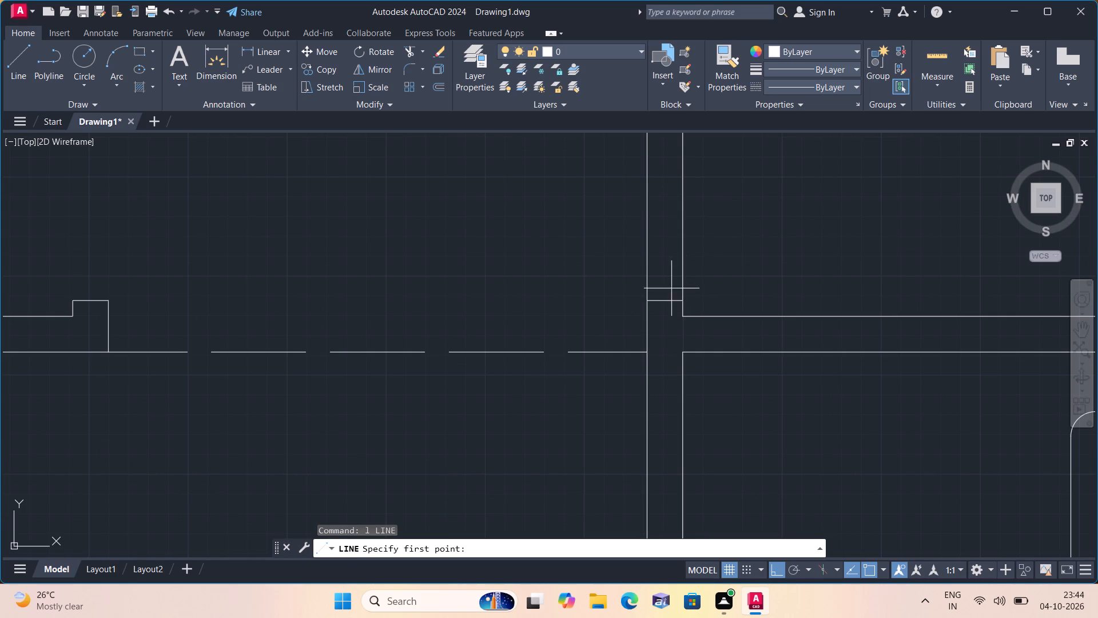
{"action": "left_click", "coordinate": [667, 301]}
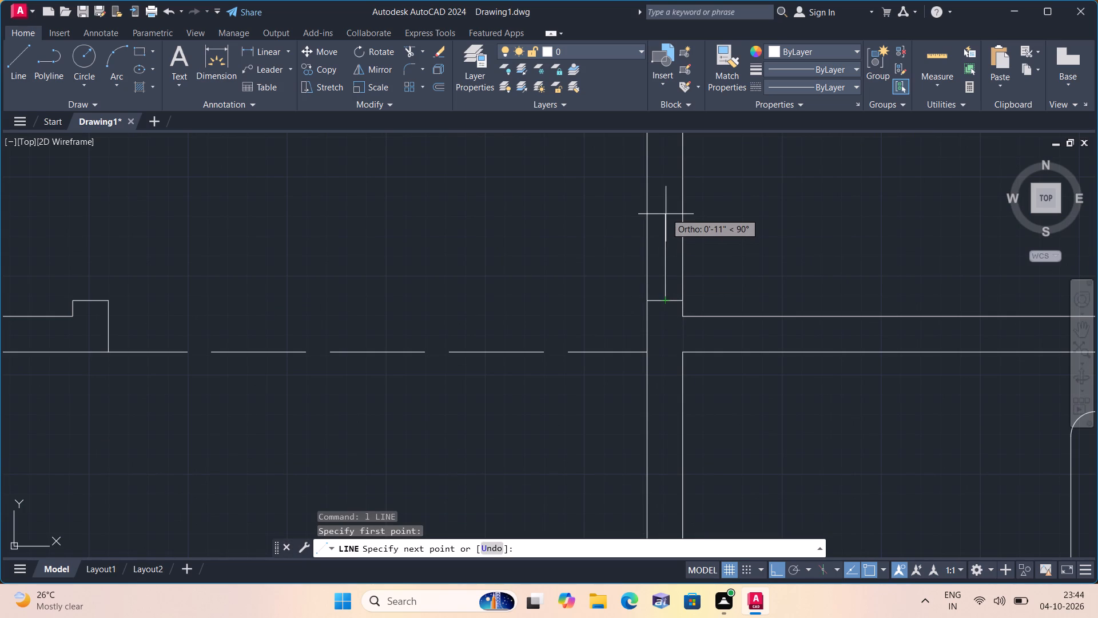
{"action": "type", "text": "2'"}
{"action": "key", "text": "space"}
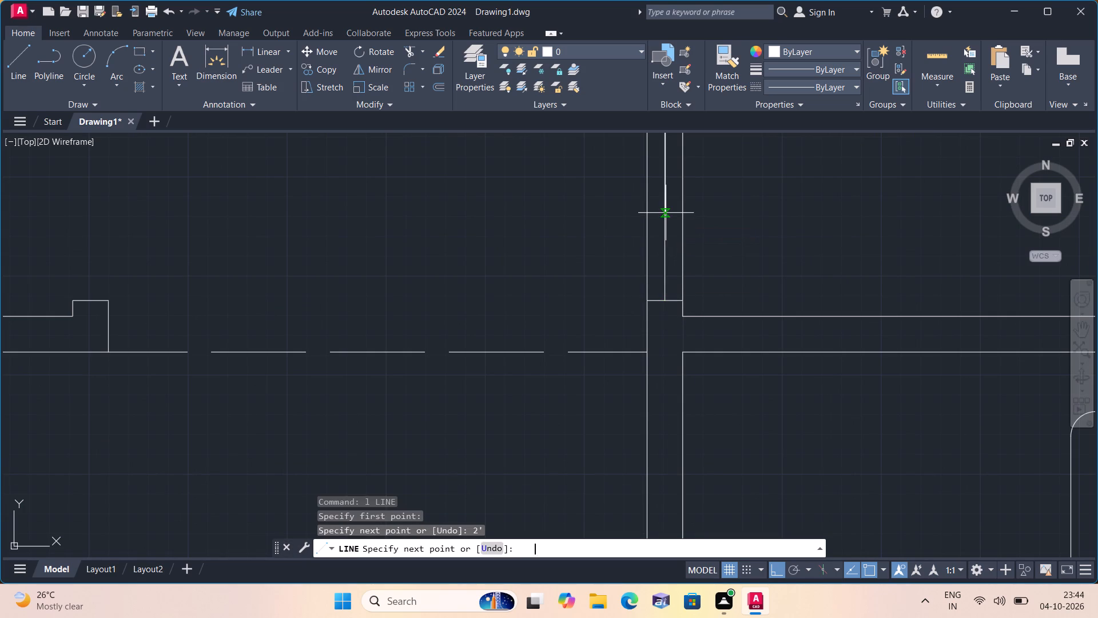
{"action": "middle_click_drag", "start_coordinate": [666, 210], "coordinate": [736, 406]}
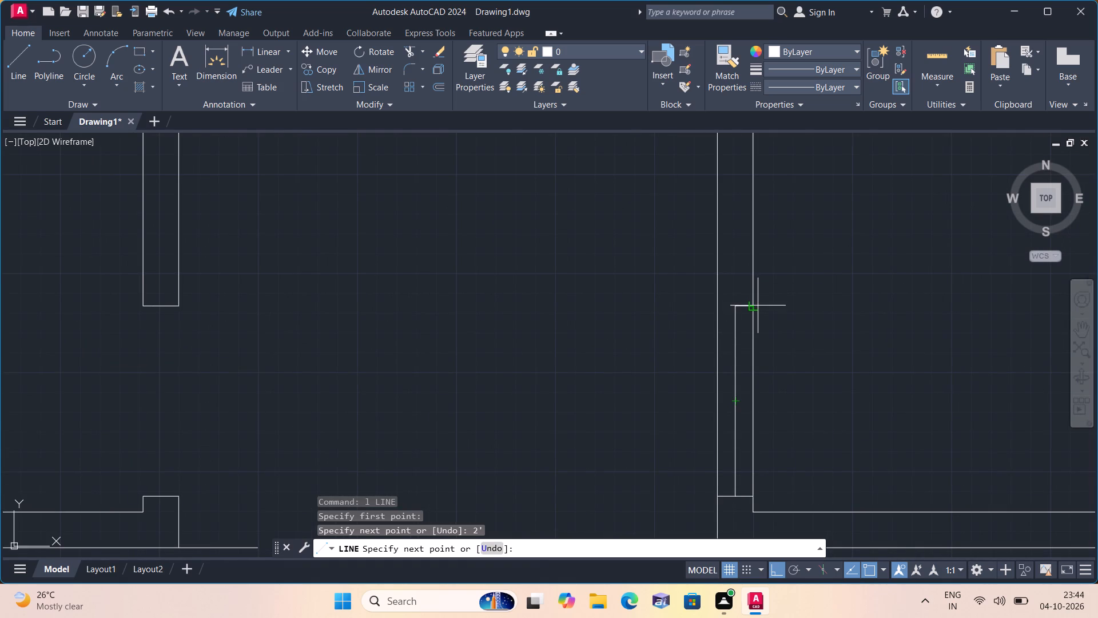
{"action": "left_click", "coordinate": [754, 306]}
{"action": "key", "text": "space"}
{"action": "key", "text": "space"}
{"action": "left_click", "coordinate": [735, 305]}
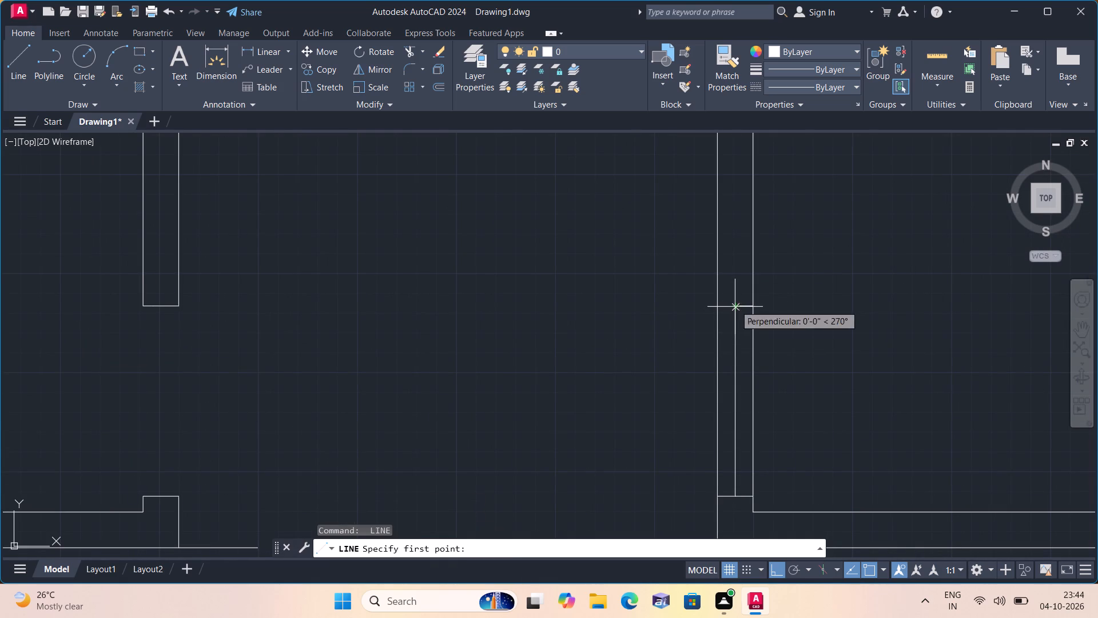
{"action": "left_click", "coordinate": [720, 305]}
{"action": "key", "text": "space"}
Trim both wall lines and the guide between the jambs to open a 2' doorway in the east bedroom's west wall.
{"action": "scroll", "coordinate": [663, 292], "scroll_direction": "down", "scroll_amount": 1}
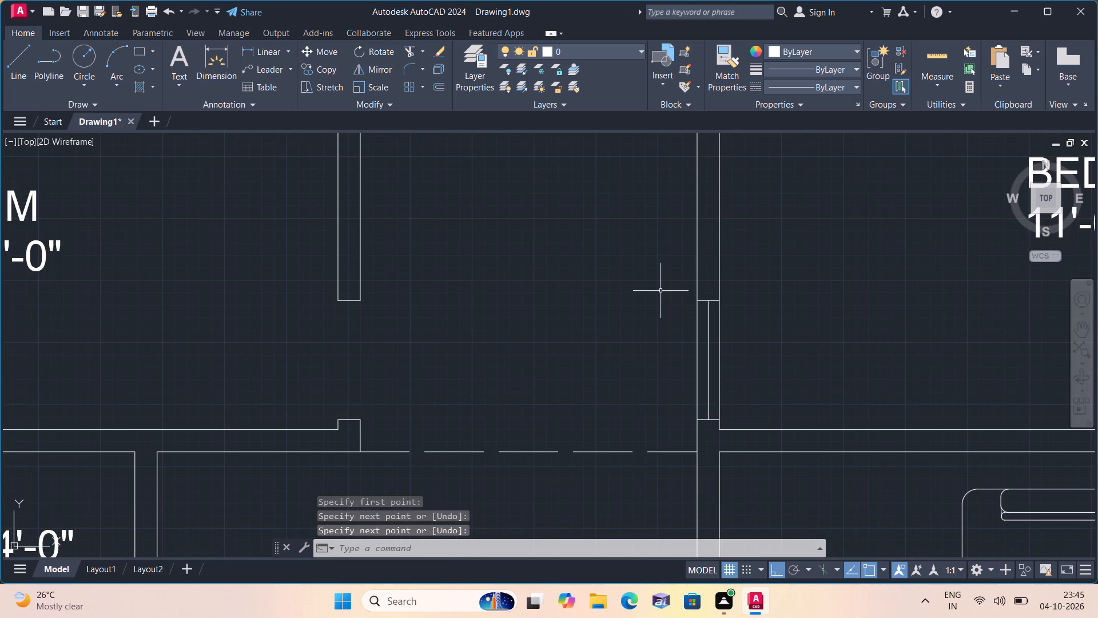
{"action": "type", "text": "trim"}
{"action": "key", "text": "space"}
{"action": "left_click", "coordinate": [628, 318]}
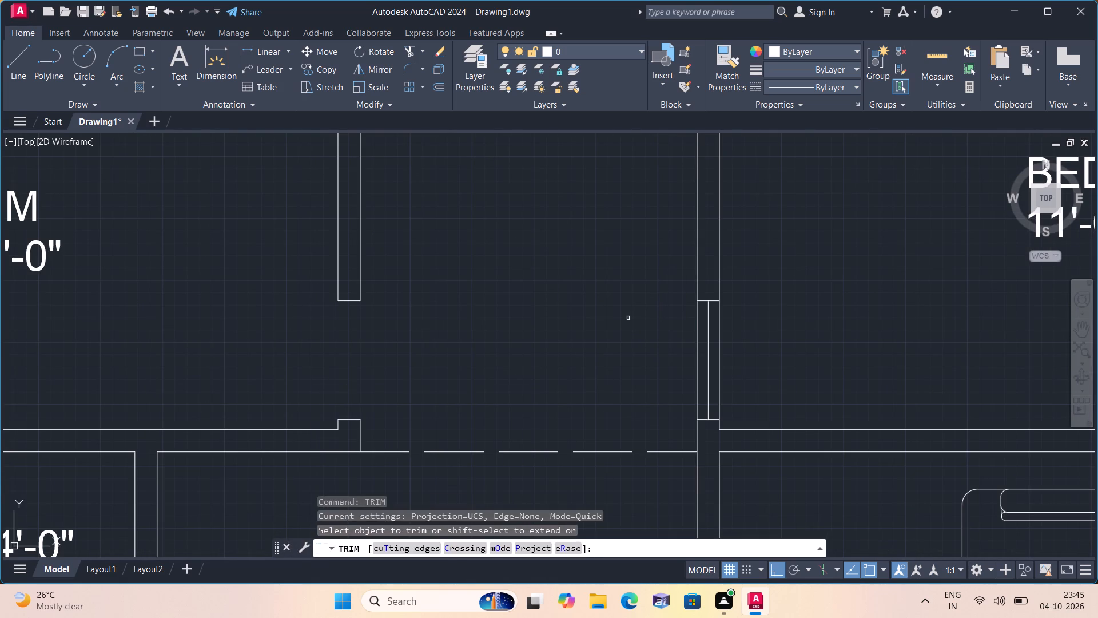
{"action": "left_click", "coordinate": [733, 320]}
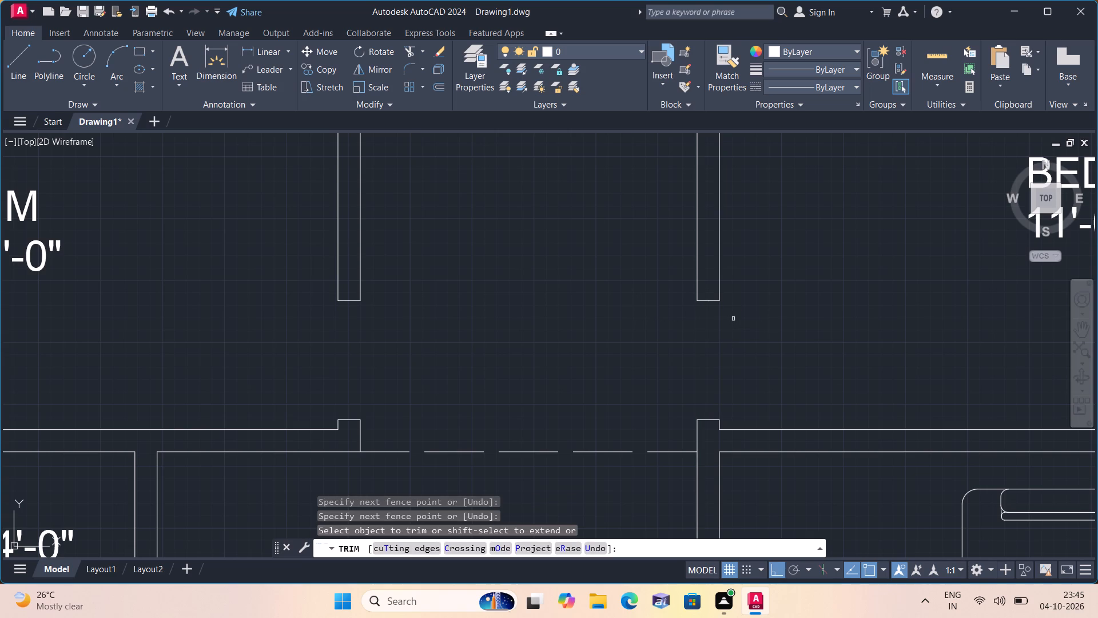
{"action": "key", "text": "Escape"}
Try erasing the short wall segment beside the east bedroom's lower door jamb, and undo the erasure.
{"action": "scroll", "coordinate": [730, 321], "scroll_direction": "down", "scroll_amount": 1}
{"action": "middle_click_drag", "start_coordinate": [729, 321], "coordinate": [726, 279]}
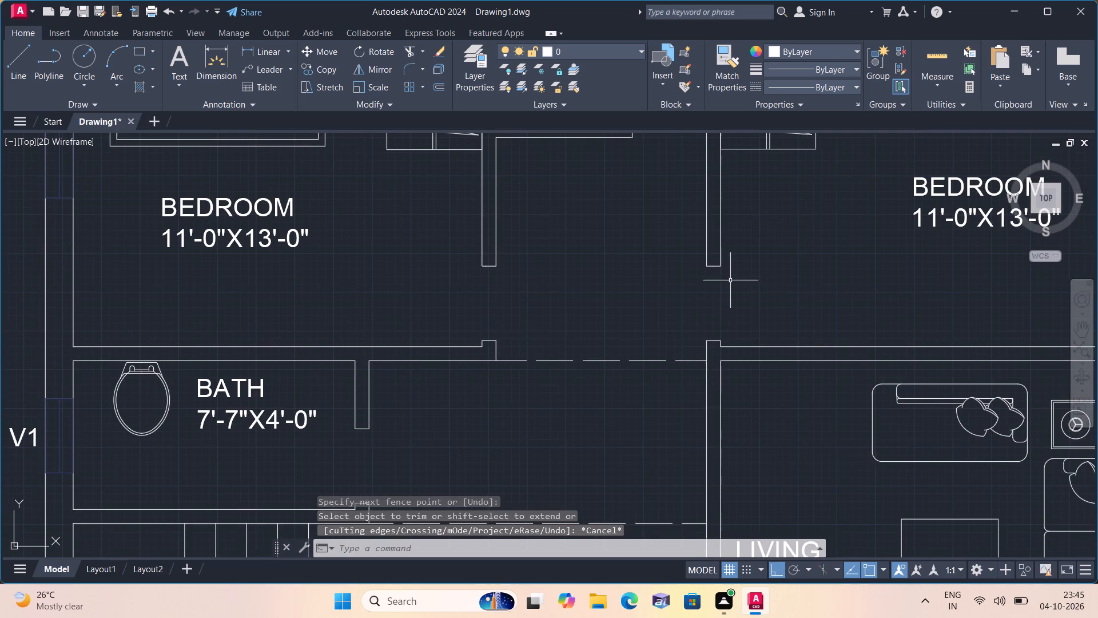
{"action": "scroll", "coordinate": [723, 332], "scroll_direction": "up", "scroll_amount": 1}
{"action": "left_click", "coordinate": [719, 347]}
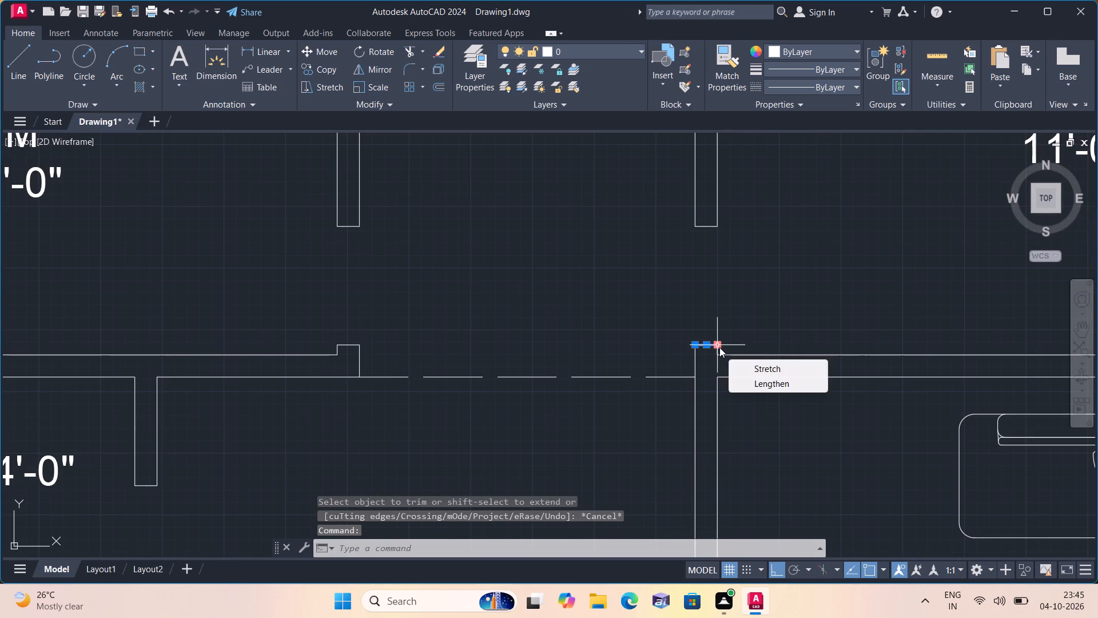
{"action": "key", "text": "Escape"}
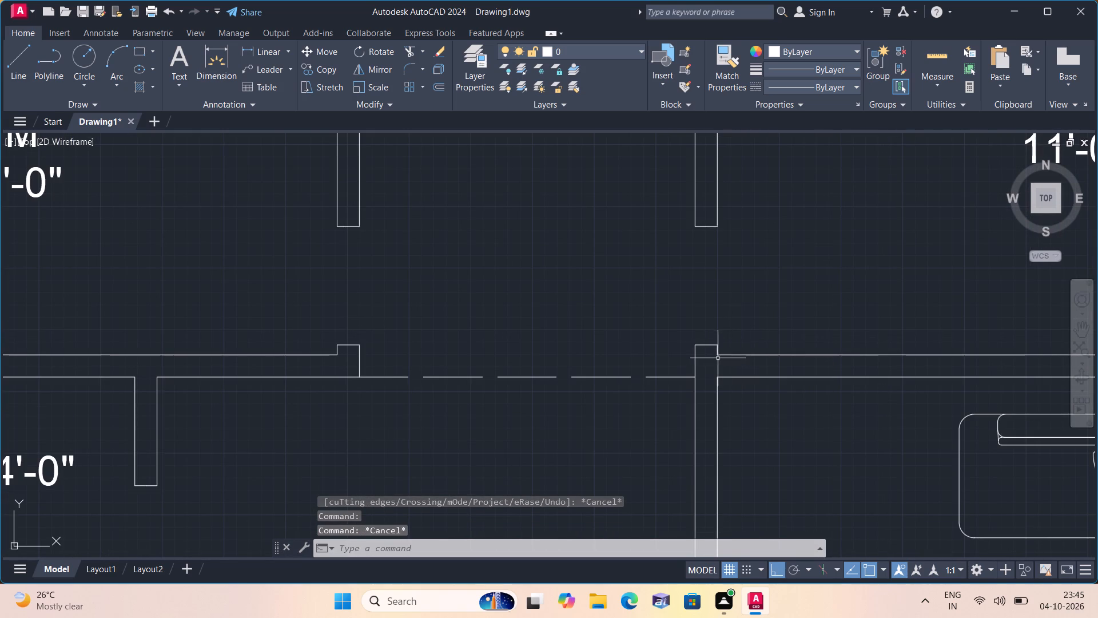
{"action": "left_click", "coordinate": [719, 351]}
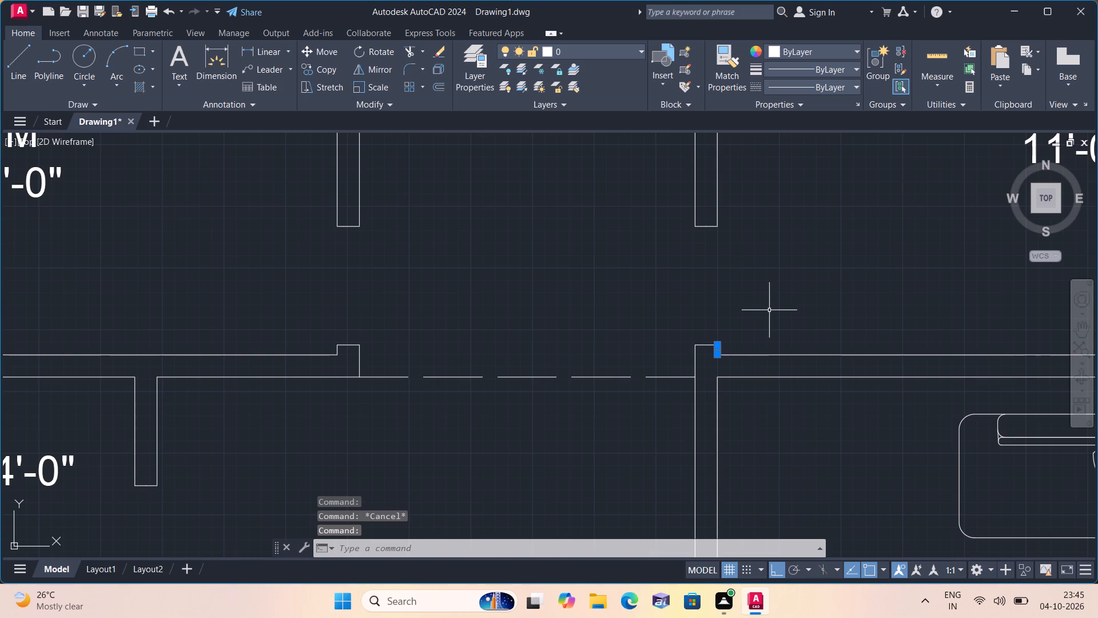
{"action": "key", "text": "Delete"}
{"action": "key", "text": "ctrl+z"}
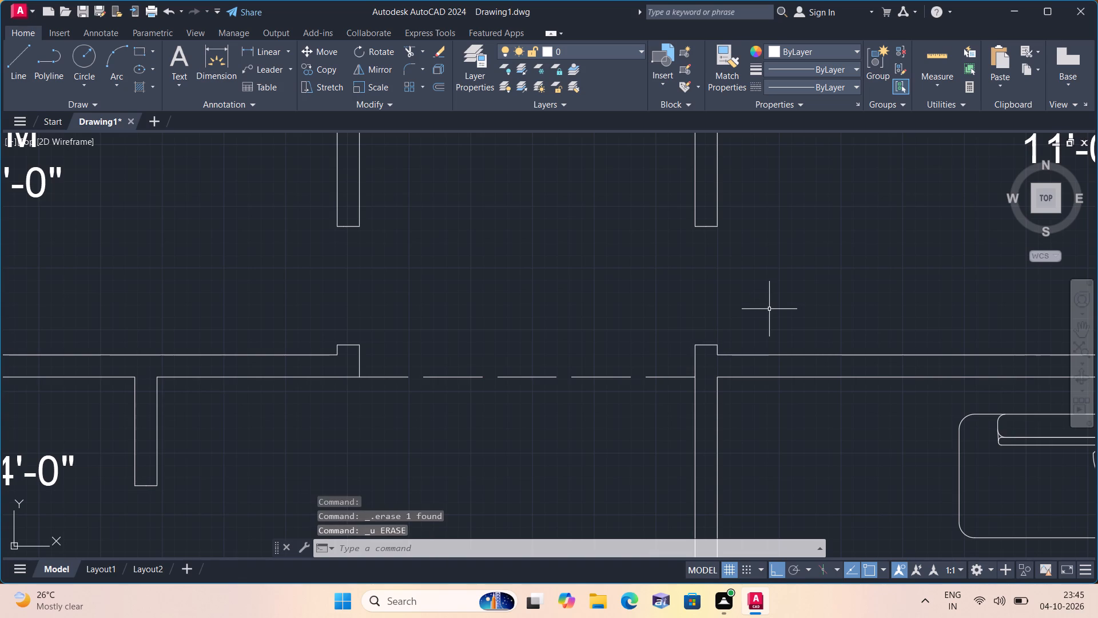
Examine the whole floor plan, from the sitout and kitchen up to the bedrooms, to review the walls and door openings.
{"action": "scroll", "coordinate": [758, 294], "scroll_direction": "down", "scroll_amount": 5}
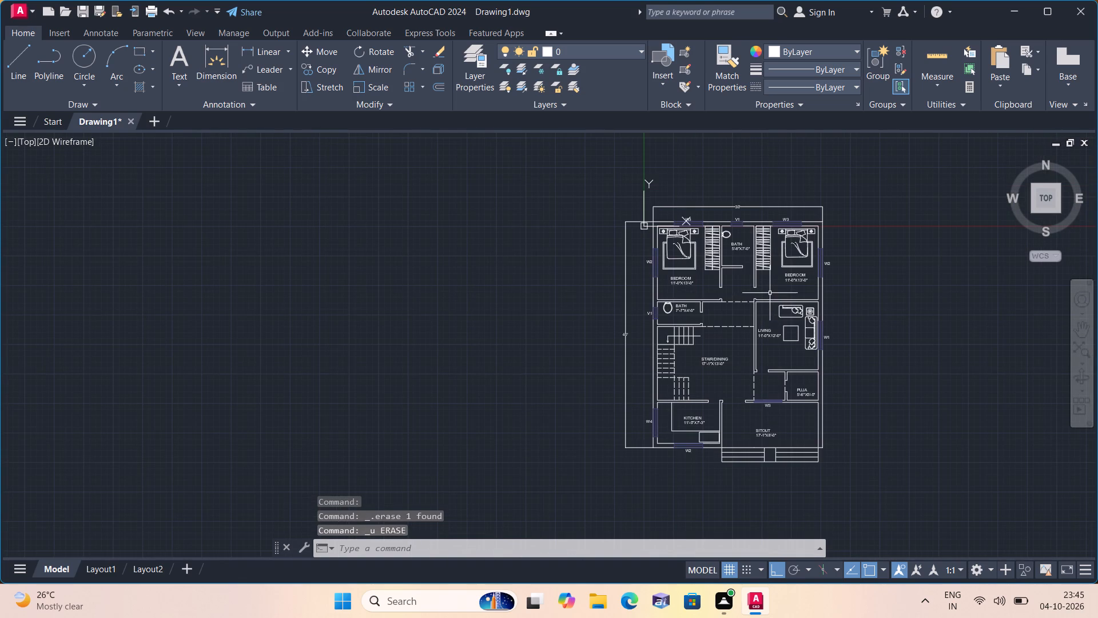
{"action": "scroll", "coordinate": [769, 292], "scroll_direction": "down", "scroll_amount": 1}
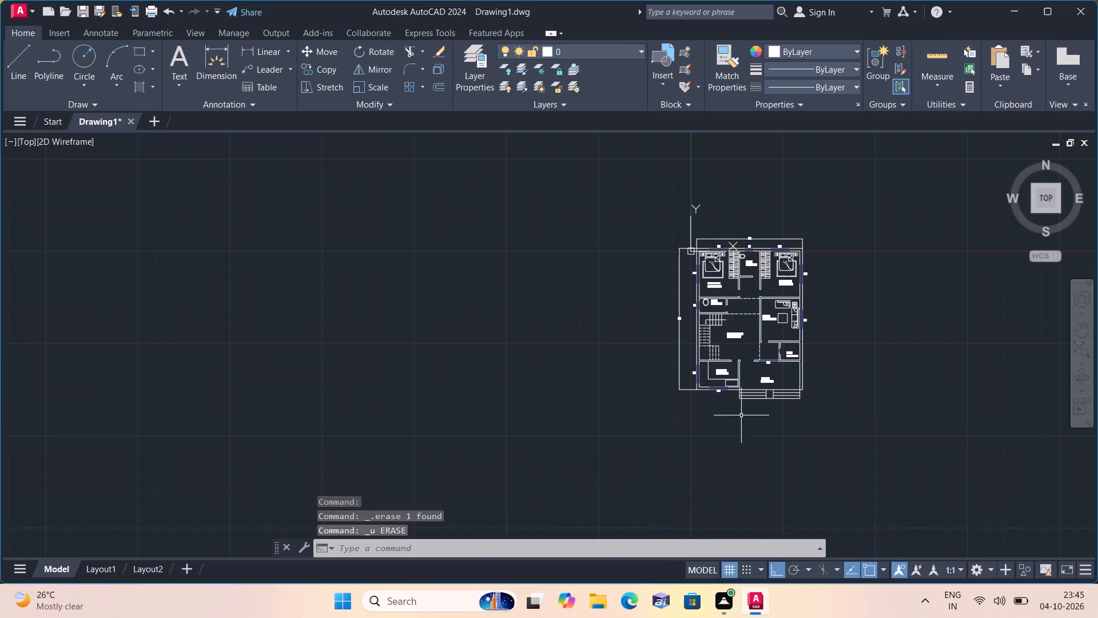
{"action": "scroll", "coordinate": [841, 383], "scroll_direction": "up", "scroll_amount": 2}
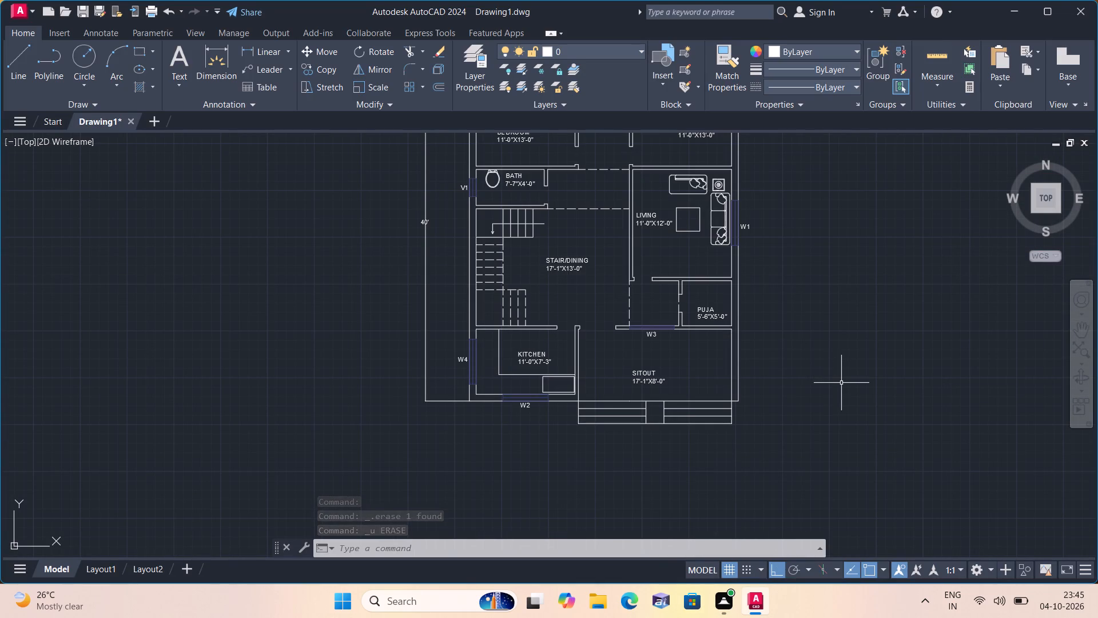
{"action": "middle_click_drag", "start_coordinate": [698, 278], "coordinate": [692, 319]}
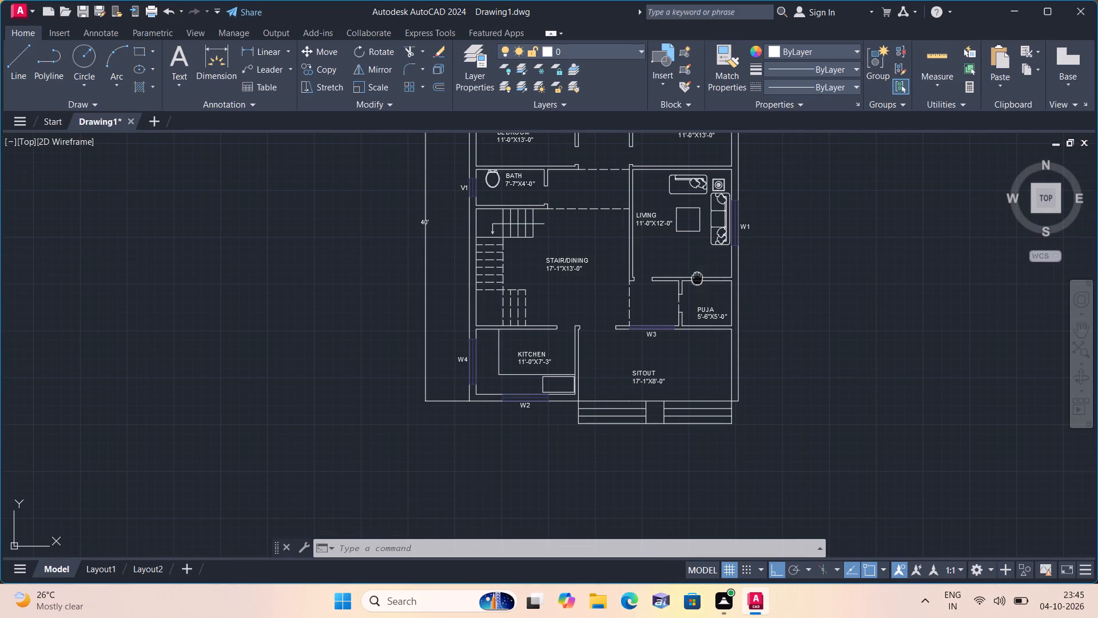
{"action": "middle_click_drag", "start_coordinate": [692, 319], "coordinate": [744, 508]}
{"action": "scroll", "coordinate": [709, 356], "scroll_direction": "up", "scroll_amount": 1}
{"action": "scroll", "coordinate": [629, 314], "scroll_direction": "down", "scroll_amount": 2}
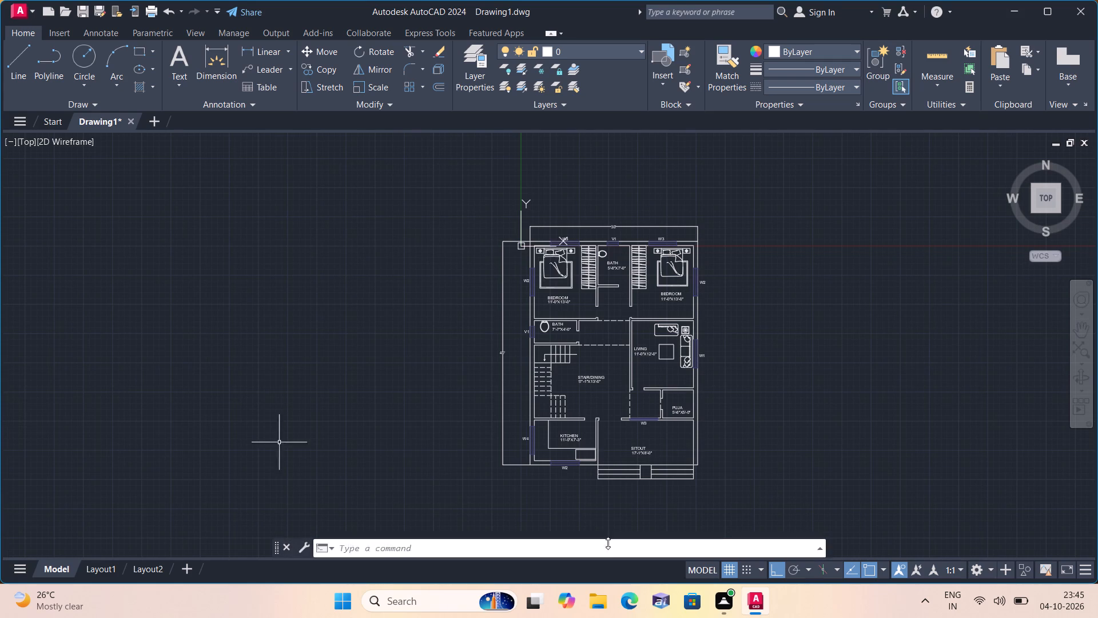
{"action": "scroll", "coordinate": [599, 404], "scroll_direction": "up", "scroll_amount": 1}
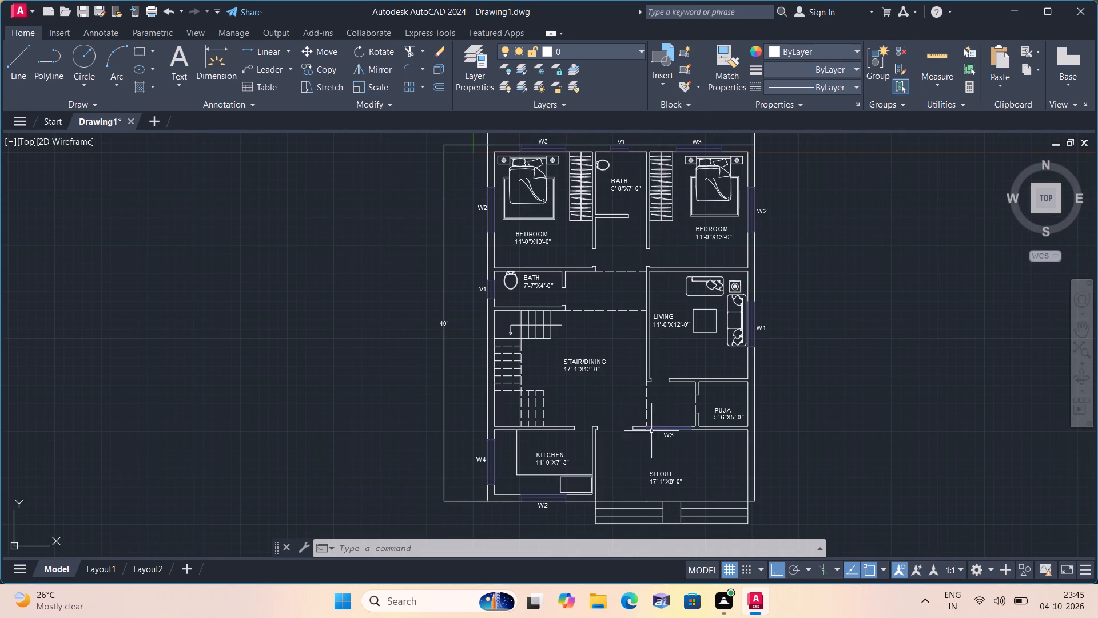
{"action": "middle_click_drag", "start_coordinate": [641, 434], "coordinate": [623, 365]}
{"action": "scroll", "coordinate": [579, 433], "scroll_direction": "up", "scroll_amount": 1}
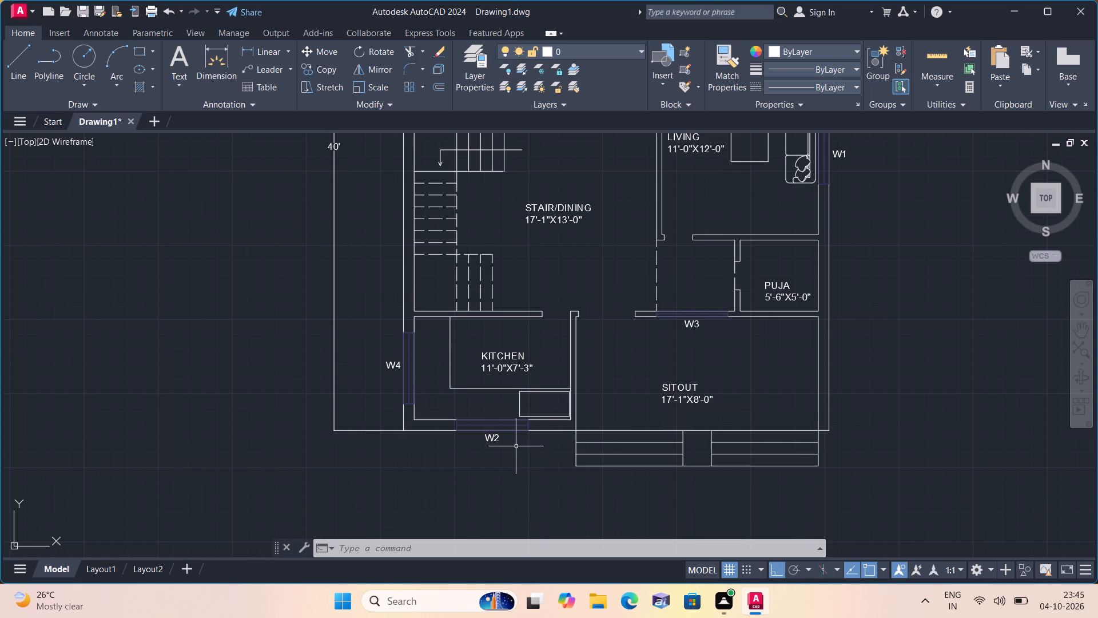
{"action": "middle_click_drag", "start_coordinate": [646, 409], "coordinate": [640, 429]}
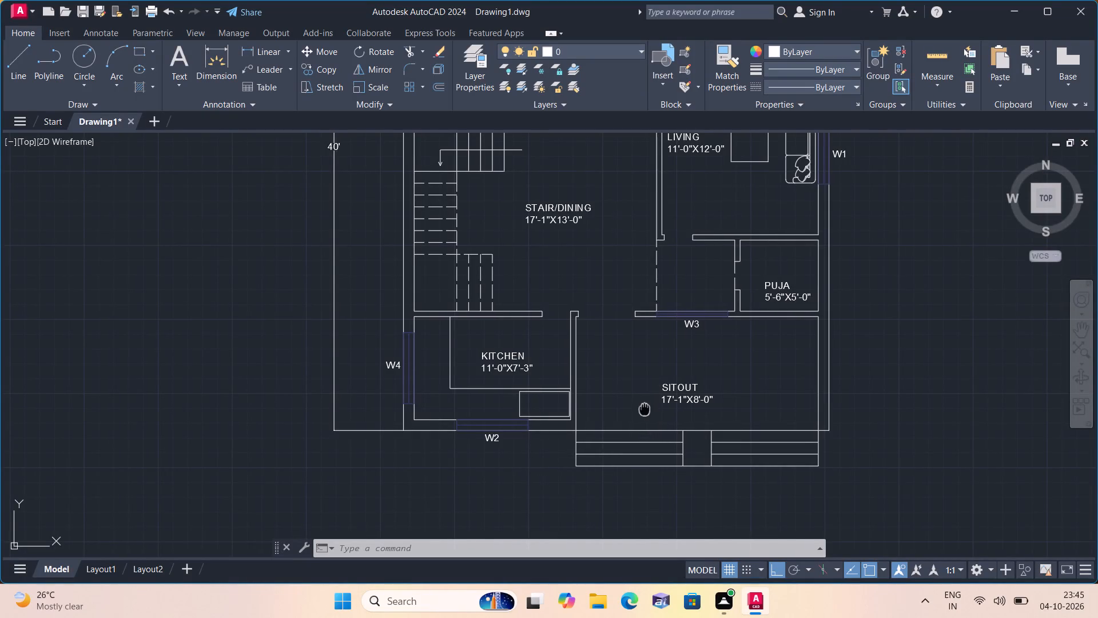
{"action": "middle_click_drag", "start_coordinate": [640, 429], "coordinate": [645, 485]}
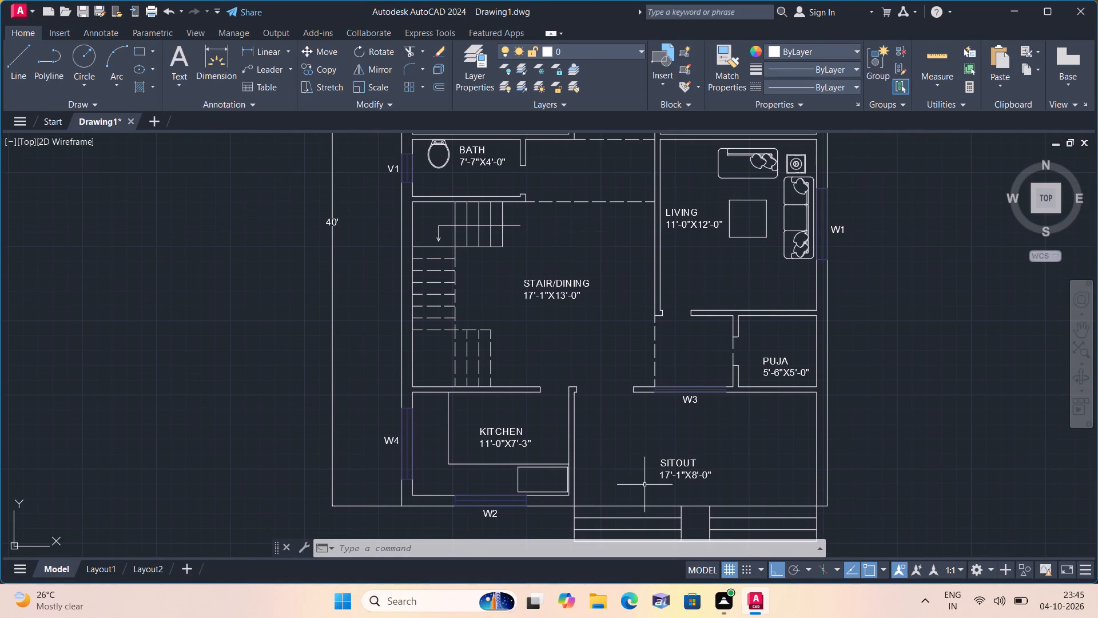
{"action": "middle_click_drag", "start_coordinate": [655, 443], "coordinate": [653, 488]}
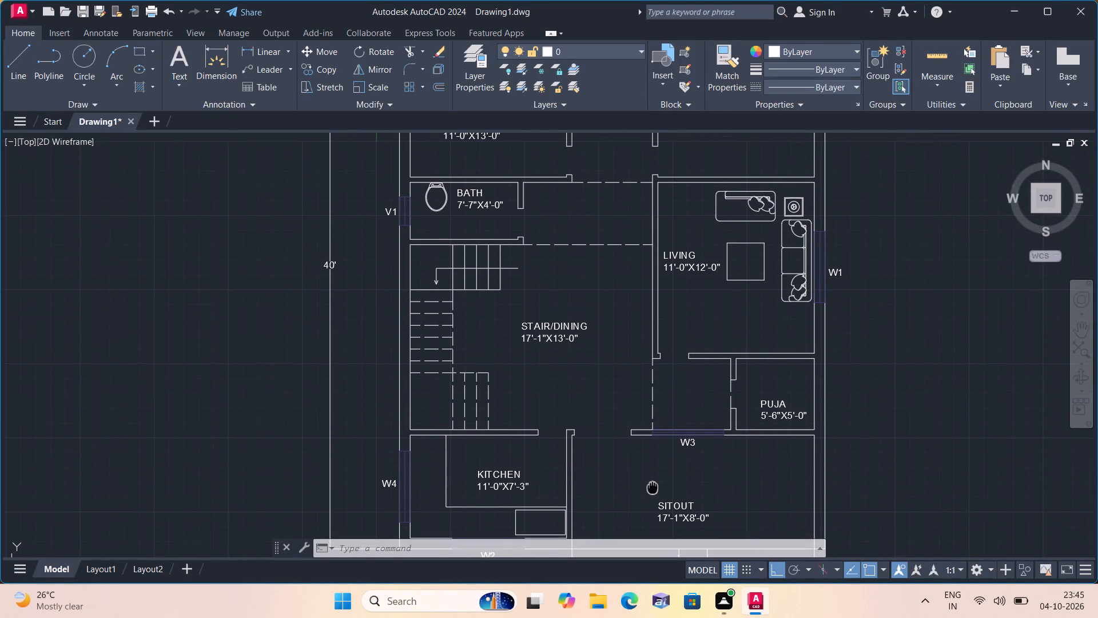
{"action": "middle_click_drag", "start_coordinate": [653, 488], "coordinate": [653, 489]}
{"action": "middle_click_drag", "start_coordinate": [663, 398], "coordinate": [667, 465]}
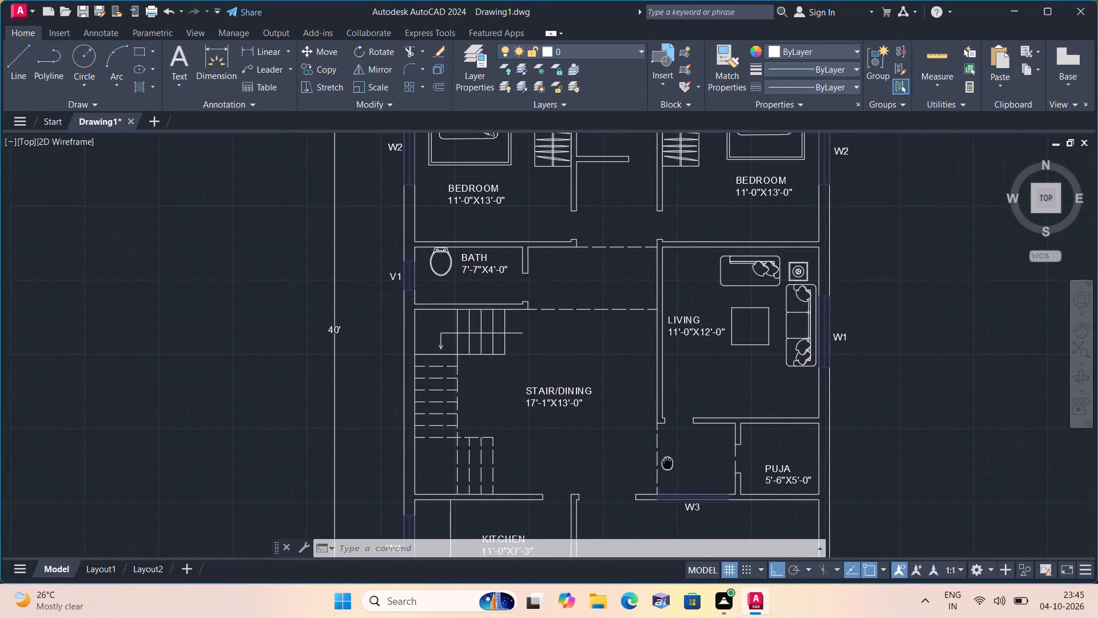
{"action": "middle_click_drag", "start_coordinate": [667, 465], "coordinate": [667, 471]}
{"action": "middle_click_drag", "start_coordinate": [631, 386], "coordinate": [639, 439]}
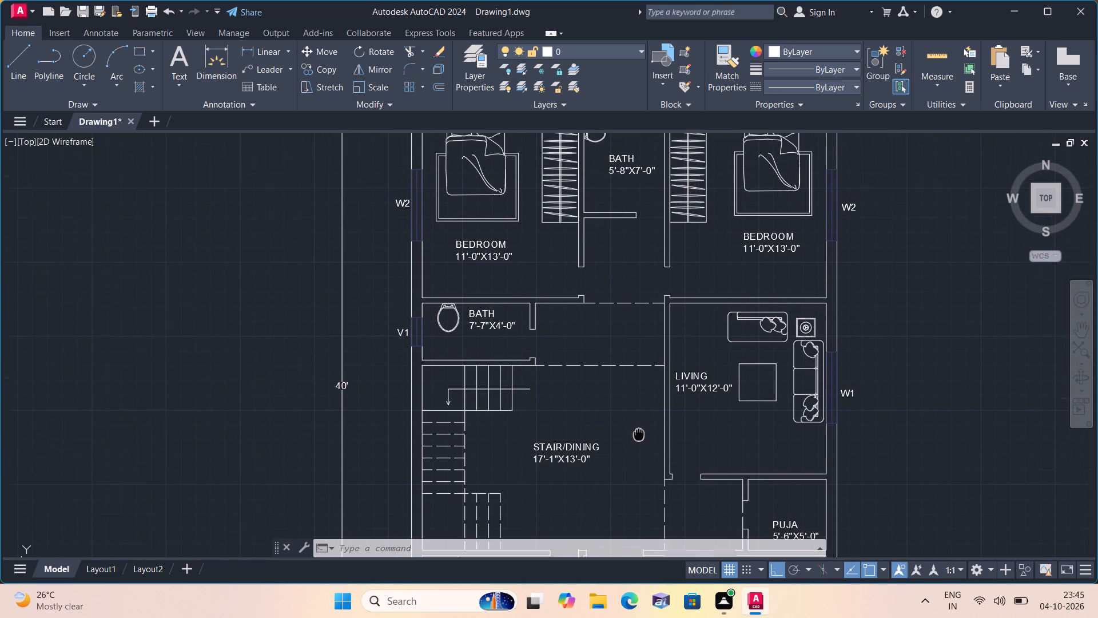
{"action": "middle_click_drag", "start_coordinate": [639, 439], "coordinate": [639, 452]}
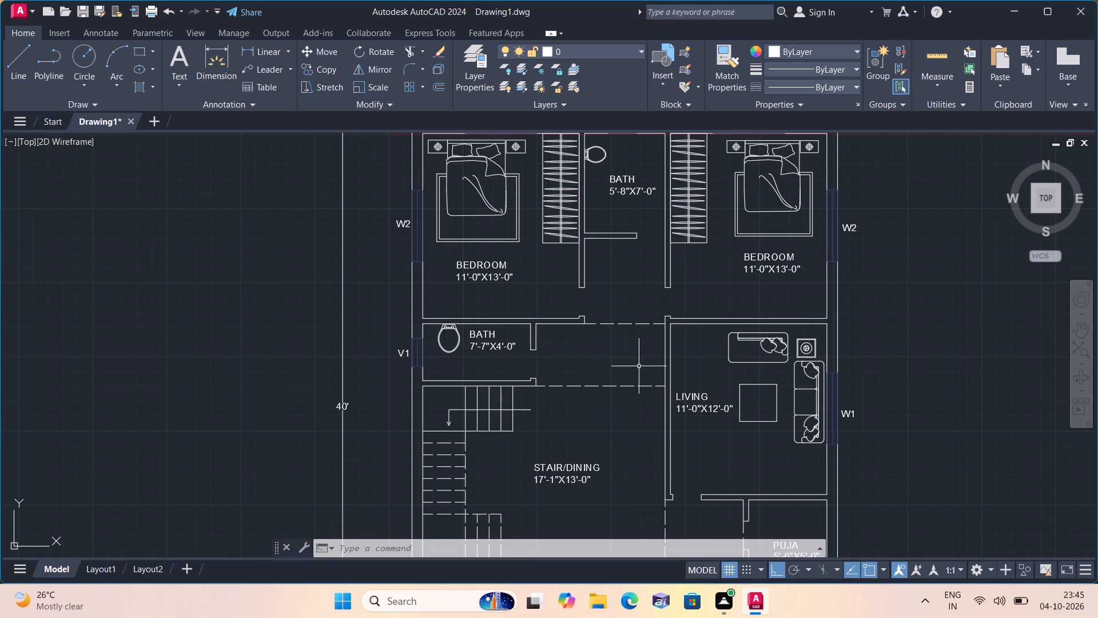
{"action": "middle_click_drag", "start_coordinate": [639, 356], "coordinate": [640, 400]}
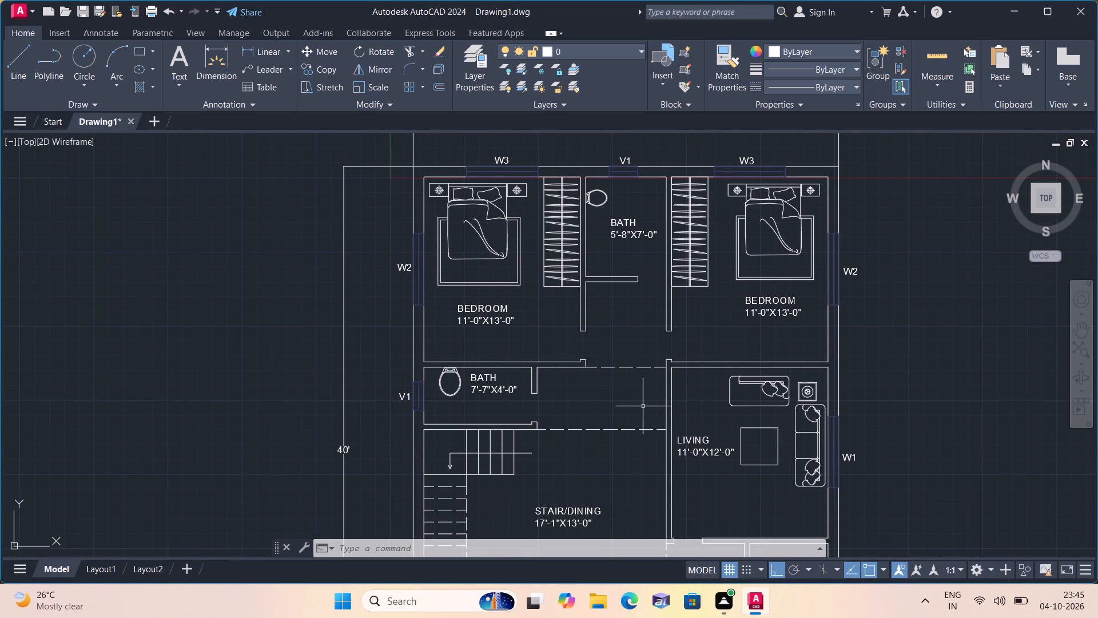
On Layer2, draw a line across the 5'-8"X7'-0" bath's doorway, continuing 2' north along the east wall as the door leaf.
{"action": "left_click", "coordinate": [603, 47]}
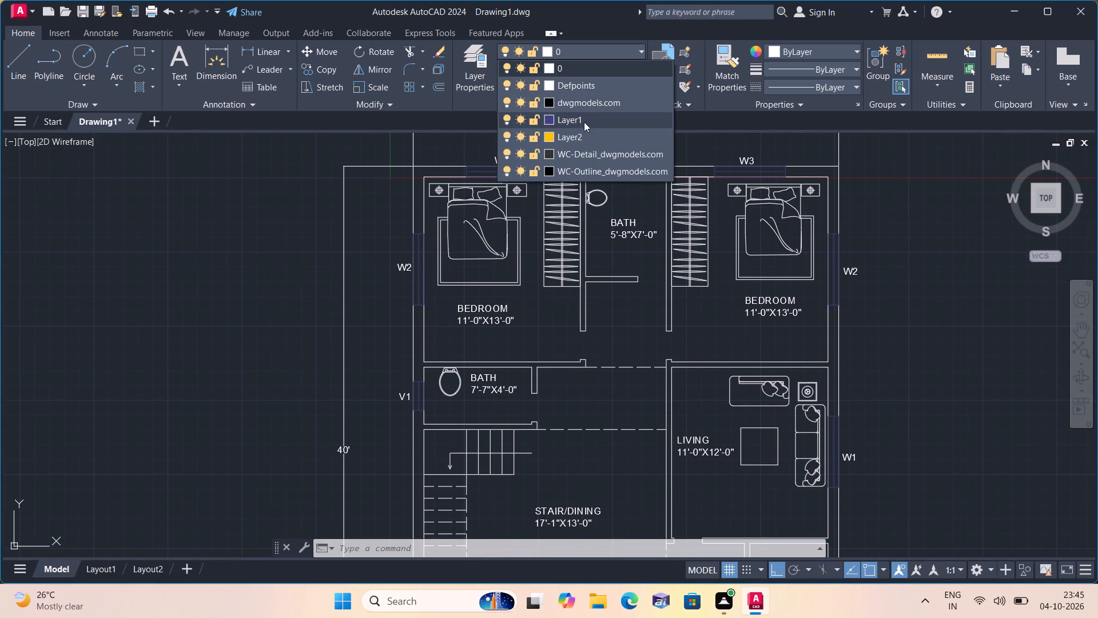
{"action": "left_click", "coordinate": [584, 134]}
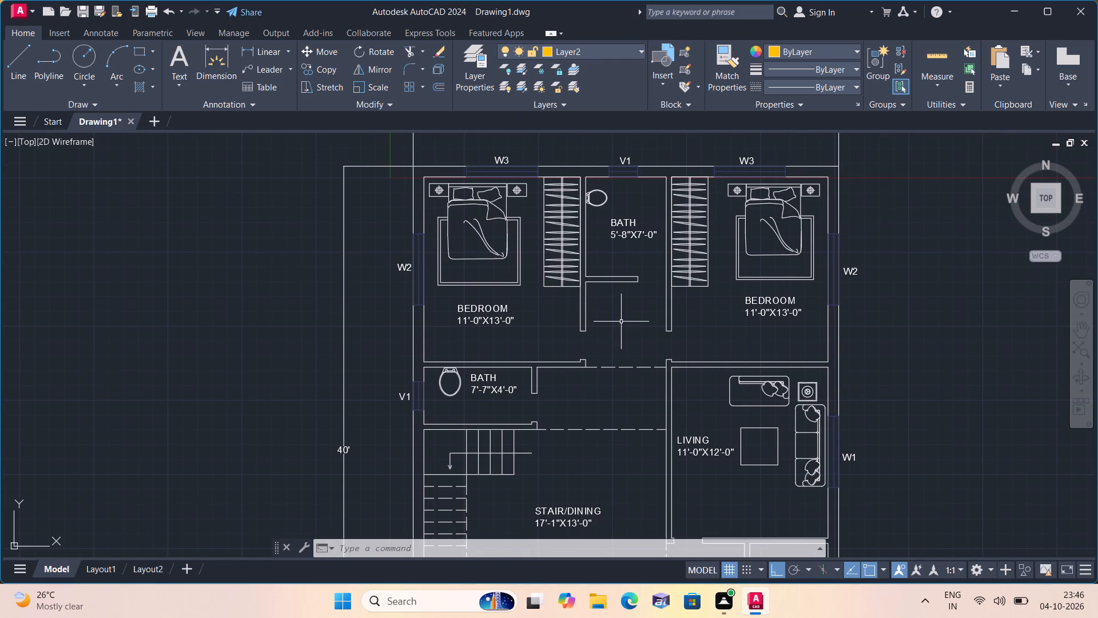
{"action": "type", "text": "l"}
{"action": "key", "text": "space"}
{"action": "scroll", "coordinate": [626, 299], "scroll_direction": "up", "scroll_amount": 3}
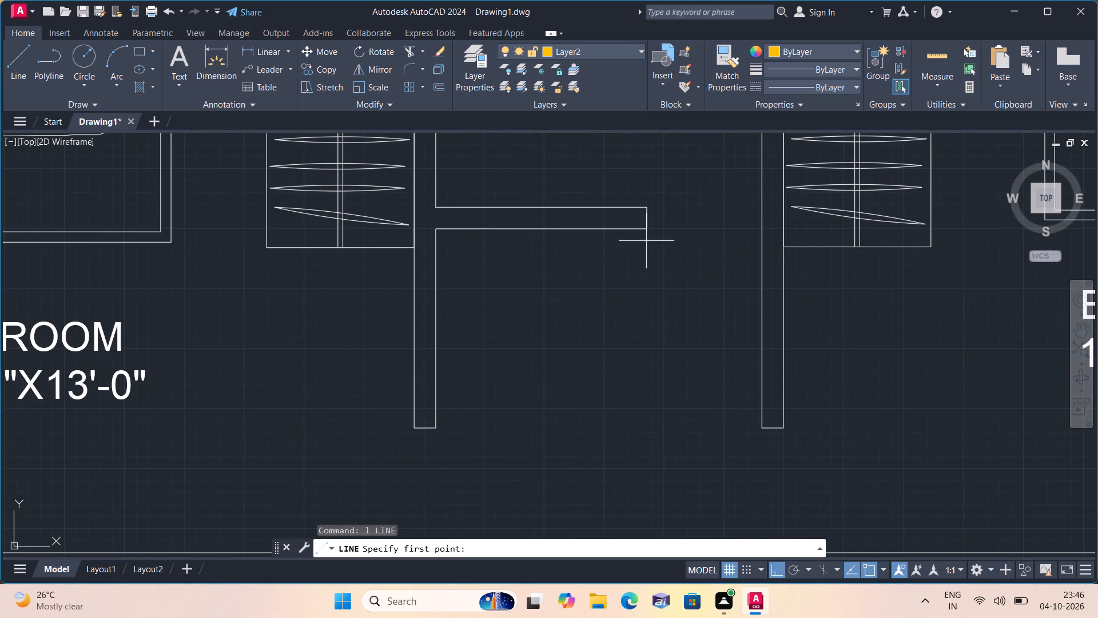
{"action": "left_click", "coordinate": [646, 229]}
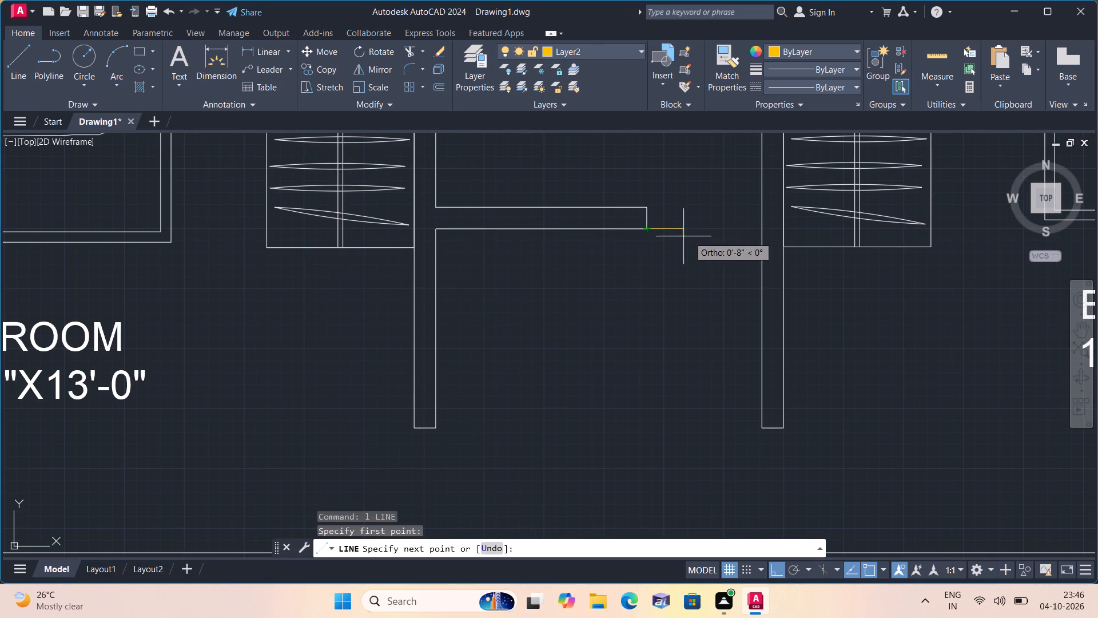
{"action": "left_click", "coordinate": [765, 232]}
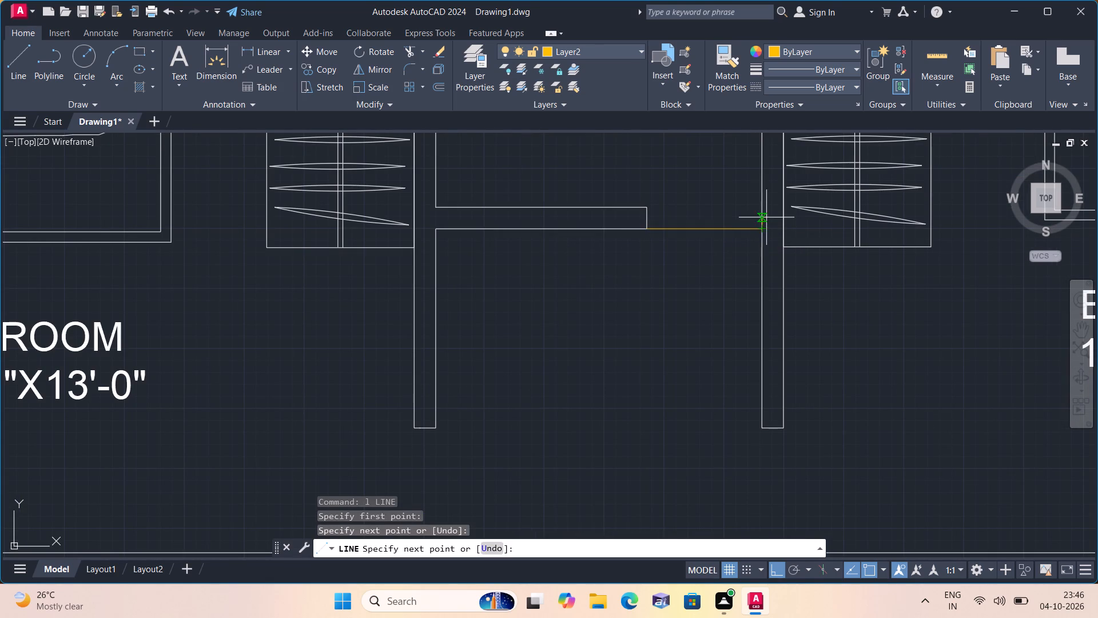
{"action": "middle_click_drag", "start_coordinate": [766, 175], "coordinate": [769, 330]}
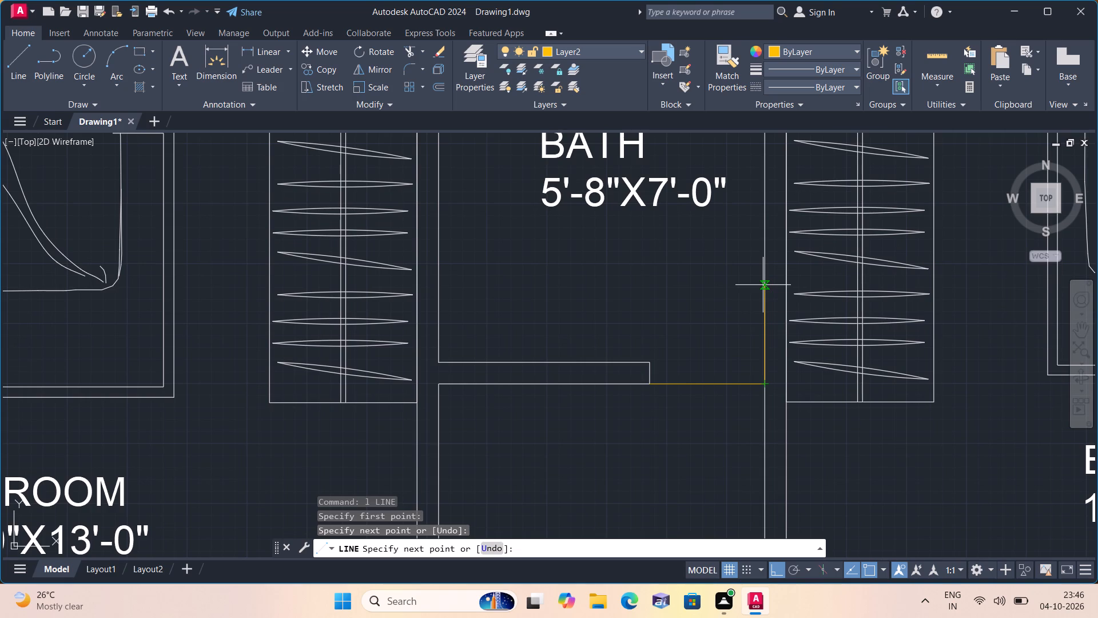
{"action": "type", "text": "2'"}
{"action": "key", "text": "space"}
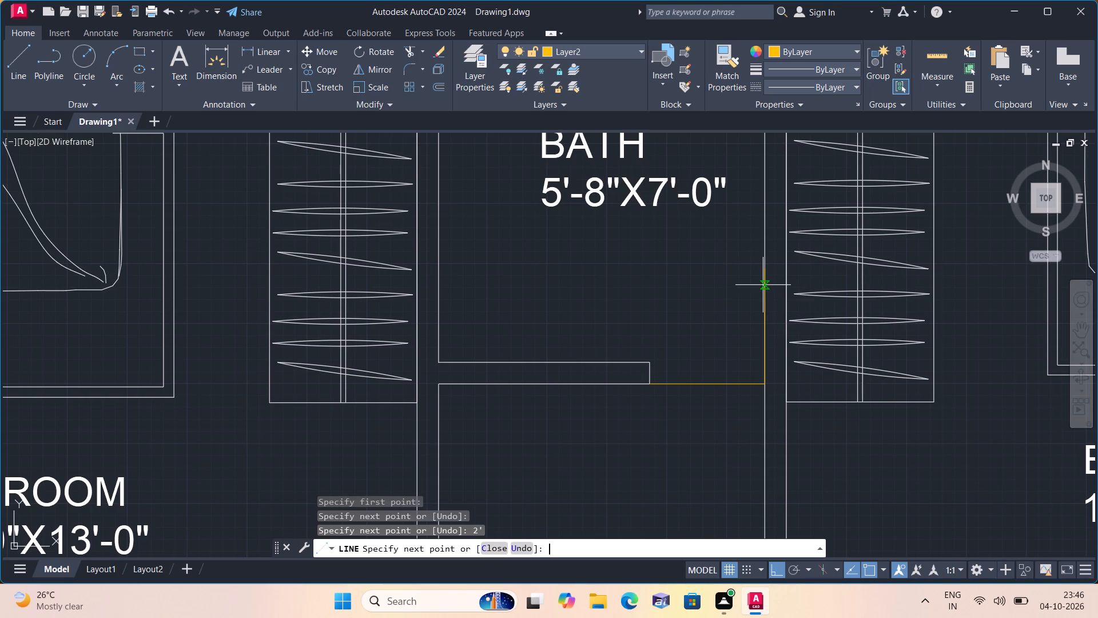
{"action": "key", "text": "Escape"}
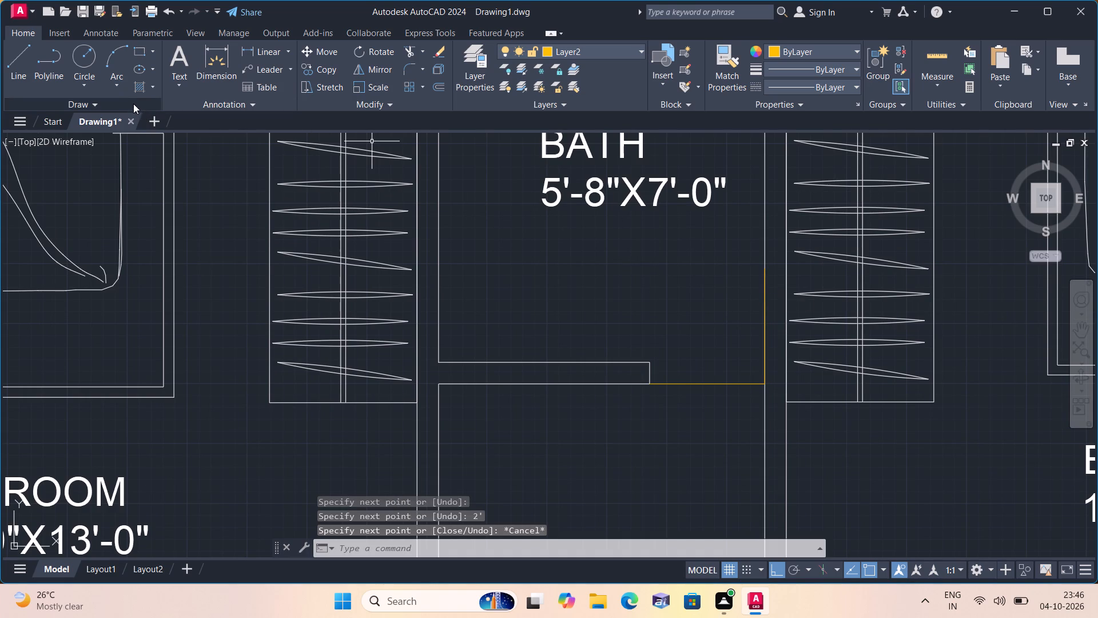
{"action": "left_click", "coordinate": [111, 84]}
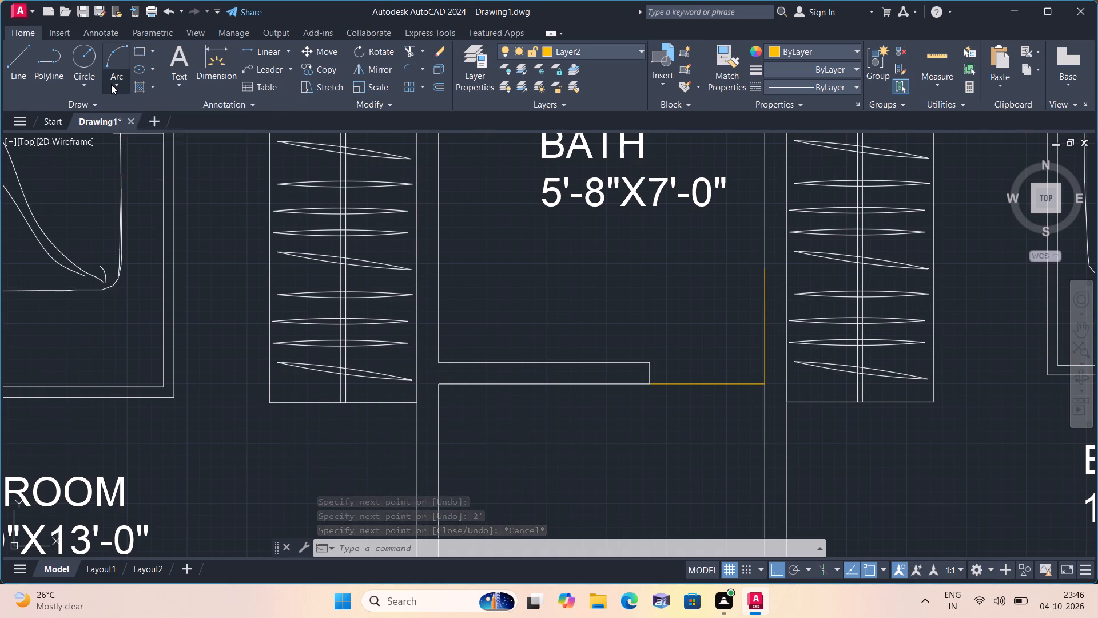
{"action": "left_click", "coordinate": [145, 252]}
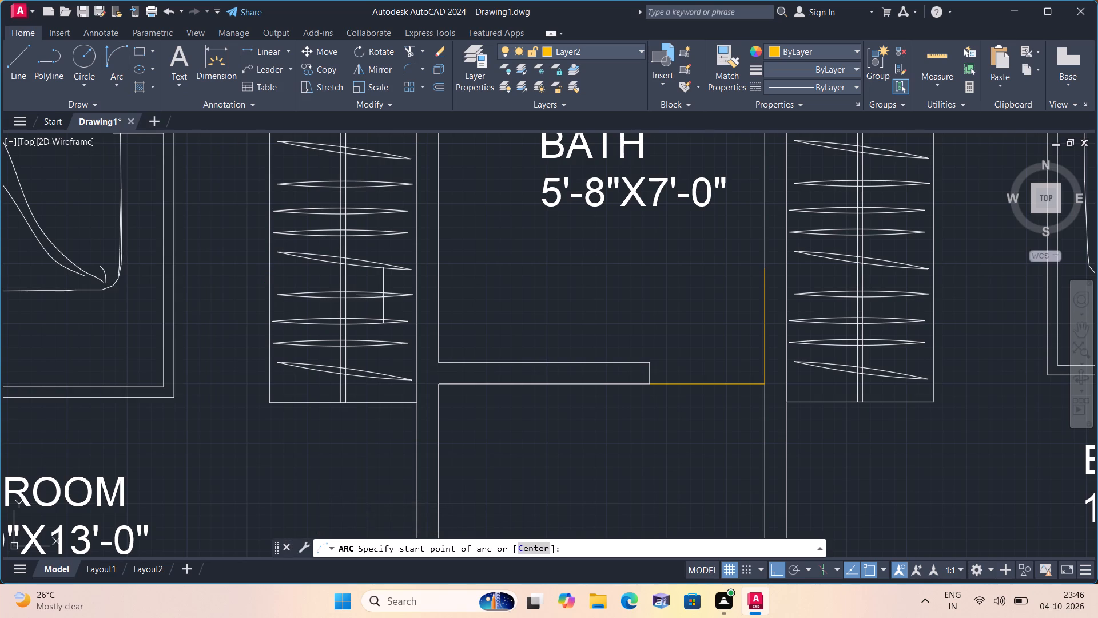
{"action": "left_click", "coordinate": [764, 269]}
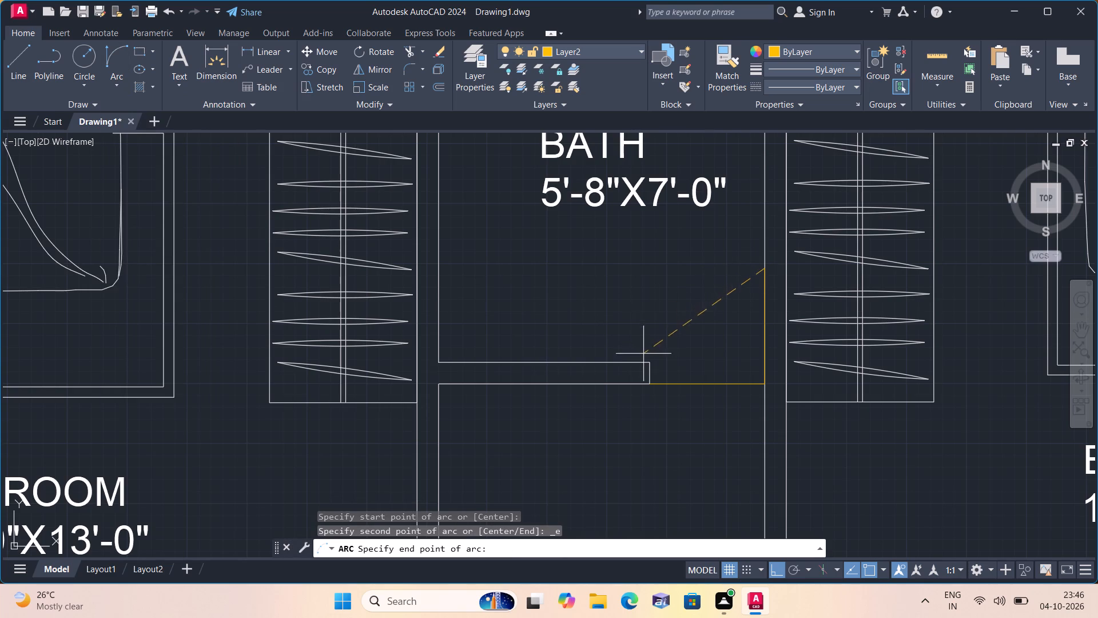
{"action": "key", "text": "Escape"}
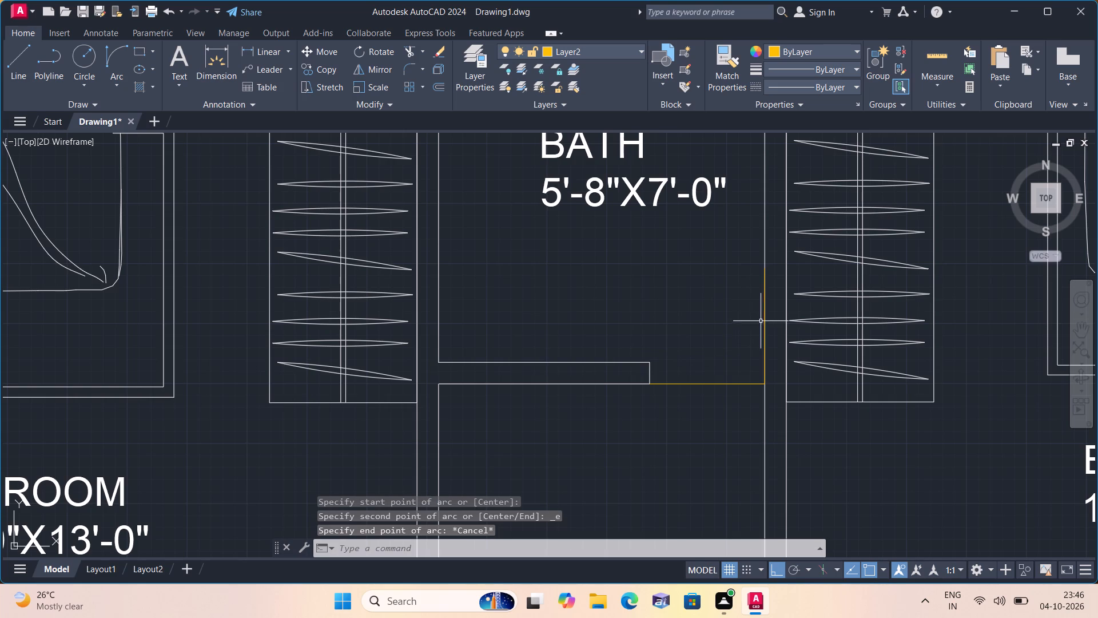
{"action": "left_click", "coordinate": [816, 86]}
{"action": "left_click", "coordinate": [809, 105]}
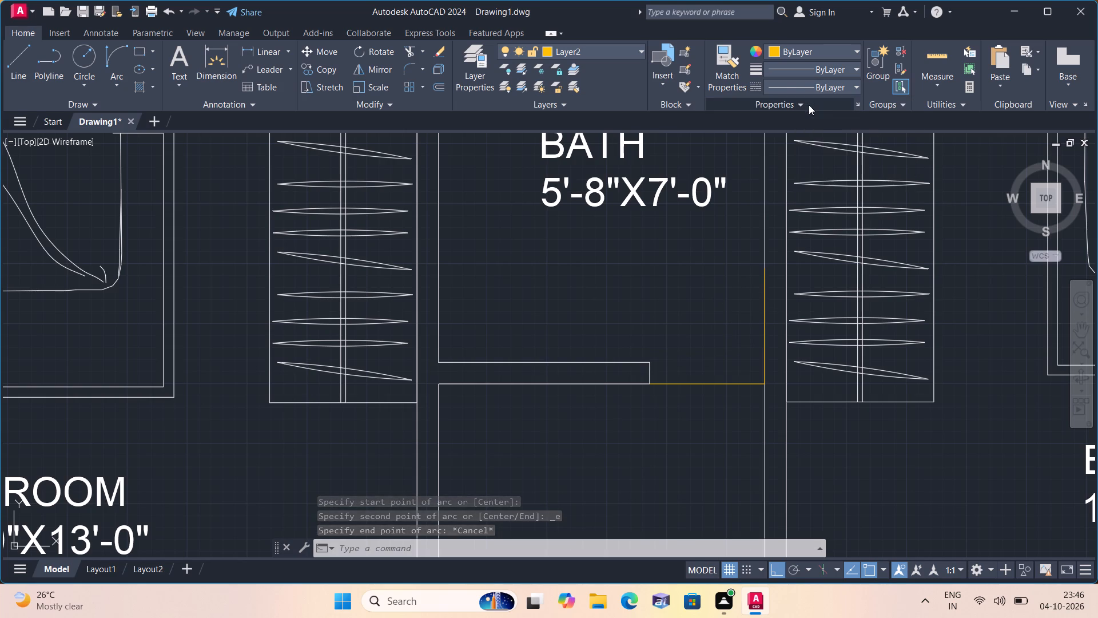
Draw the bath door's swing as a start-end-direction arc from the leaf's north end to the partition wall's upper corner.
{"action": "left_click", "coordinate": [121, 87]}
{"action": "left_click", "coordinate": [162, 255]}
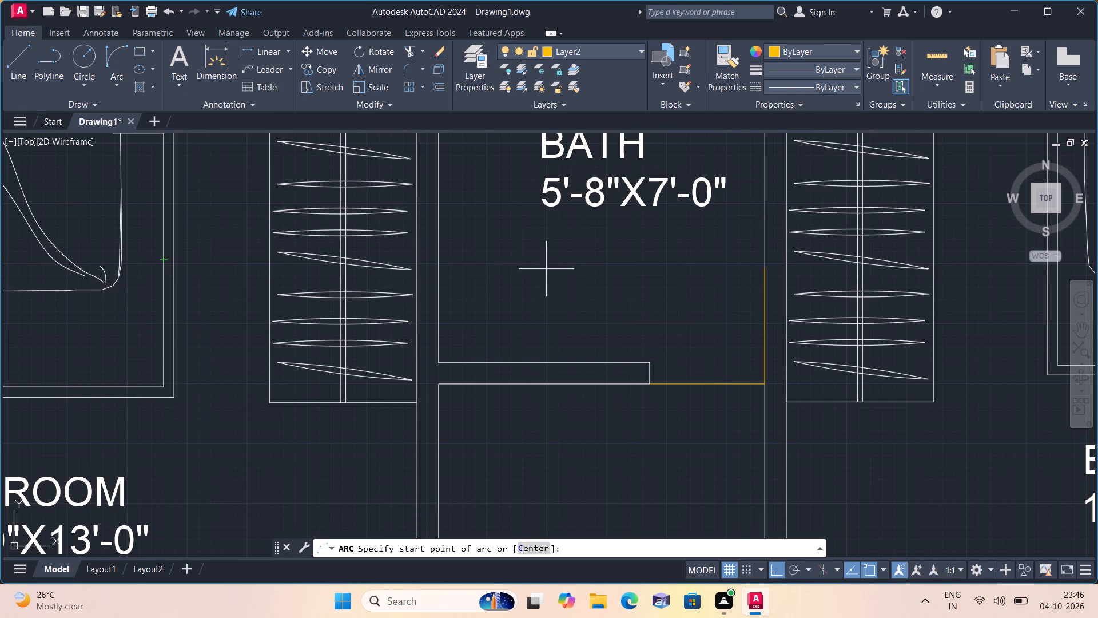
{"action": "left_click", "coordinate": [760, 267]}
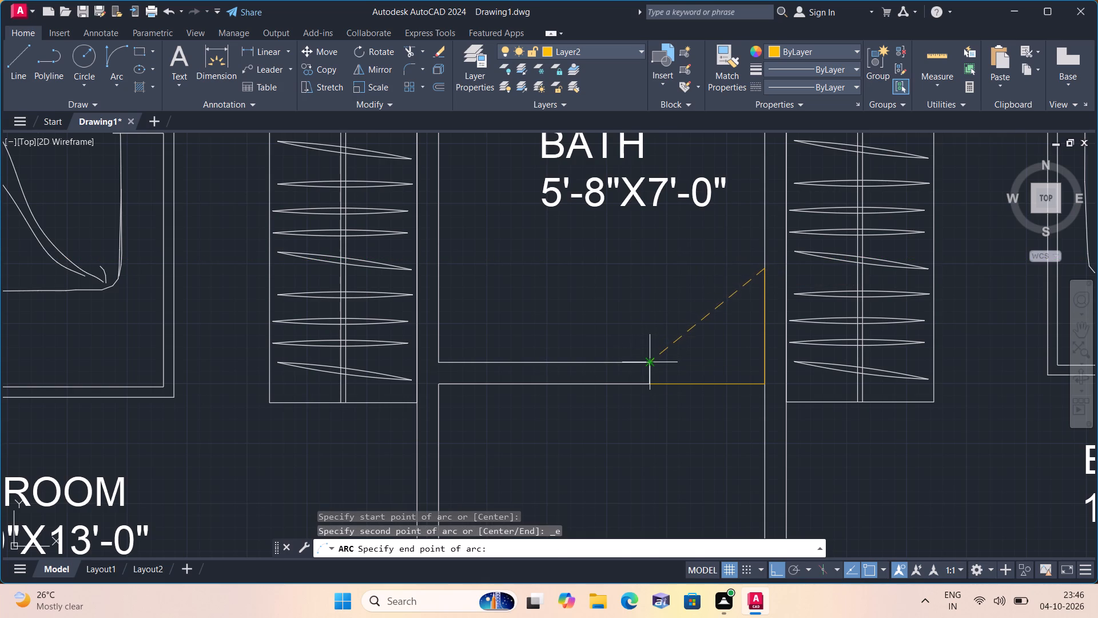
{"action": "left_click", "coordinate": [650, 362]}
{"action": "left_click", "coordinate": [626, 293]}
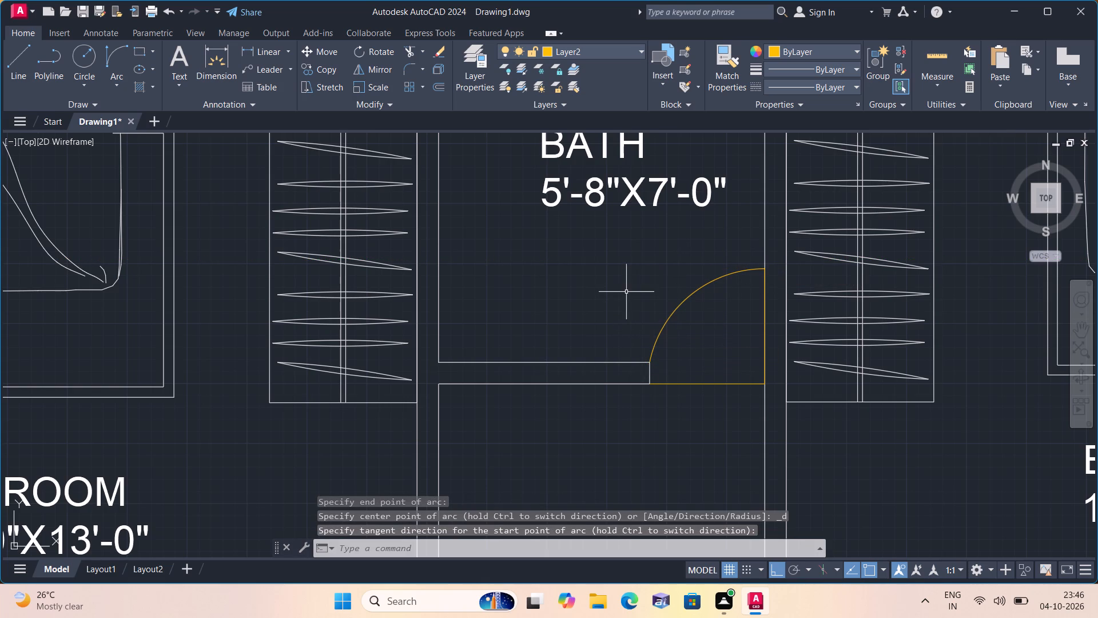
Draw a line closing the west bedroom's doorway along the passage-side wall face, from the lower jamb to the upper jamb.
{"action": "scroll", "coordinate": [625, 277], "scroll_direction": "down", "scroll_amount": 1}
{"action": "scroll", "coordinate": [596, 421], "scroll_direction": "down", "scroll_amount": 1}
{"action": "middle_click_drag", "start_coordinate": [594, 423], "coordinate": [591, 402]}
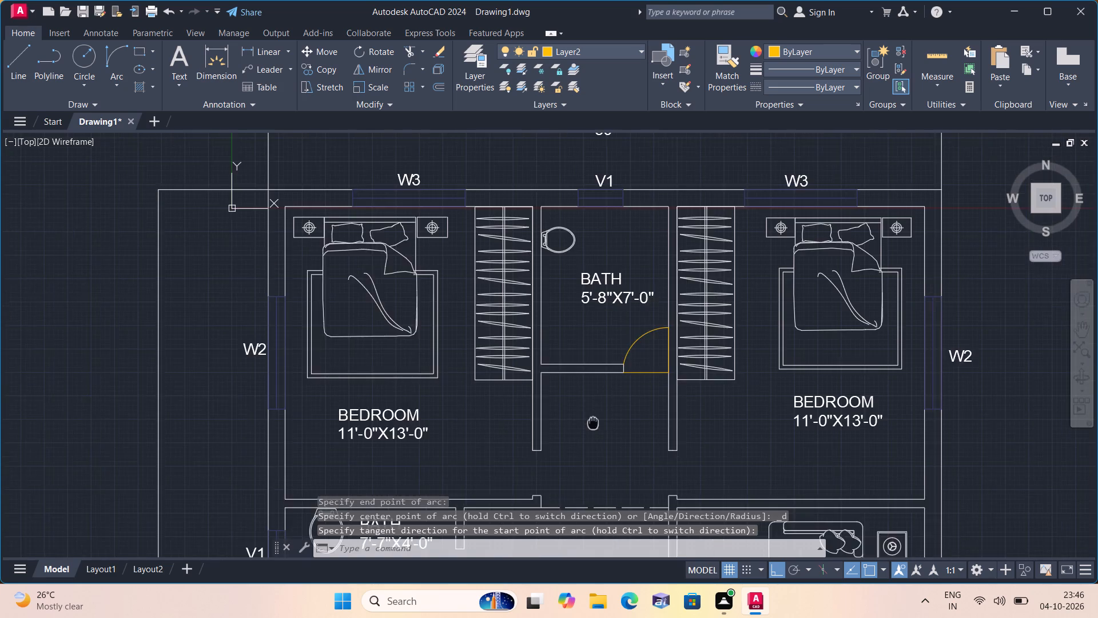
{"action": "middle_click_drag", "start_coordinate": [591, 402], "coordinate": [608, 347]}
{"action": "type", "text": "l"}
{"action": "key", "text": "space"}
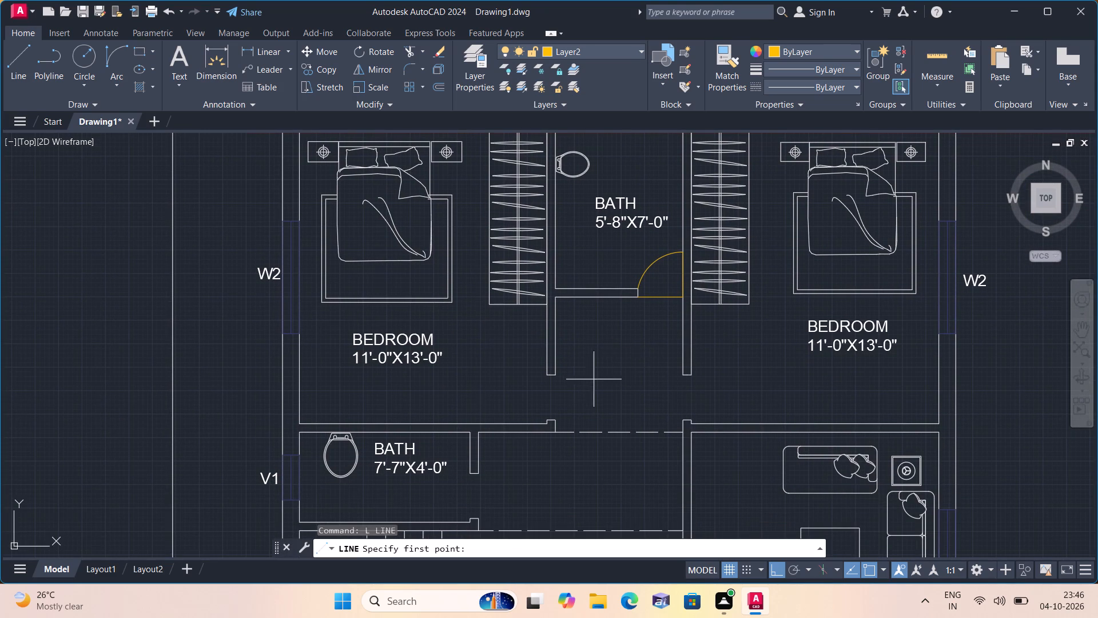
{"action": "scroll", "coordinate": [534, 418], "scroll_direction": "up", "scroll_amount": 1}
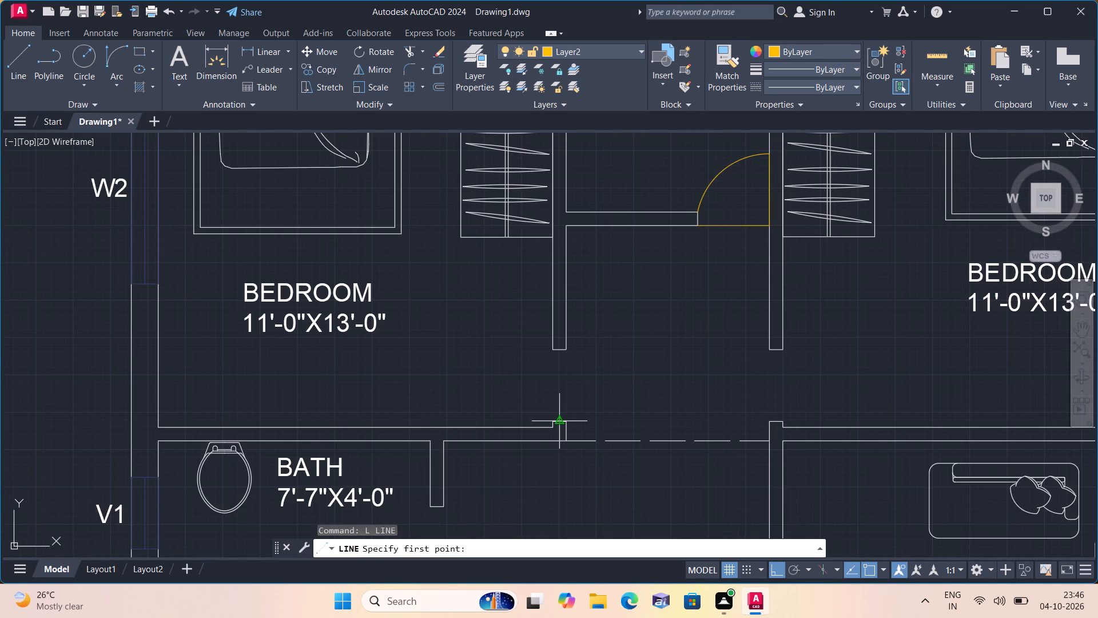
{"action": "left_click", "coordinate": [568, 419]}
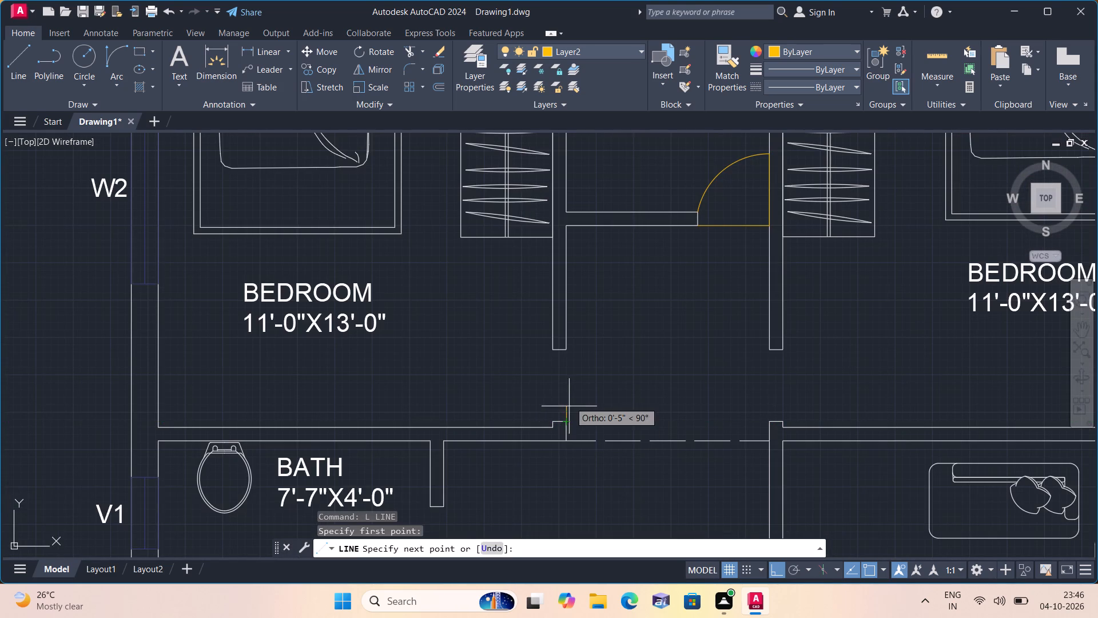
{"action": "left_click", "coordinate": [570, 349]}
{"action": "key", "text": "space"}
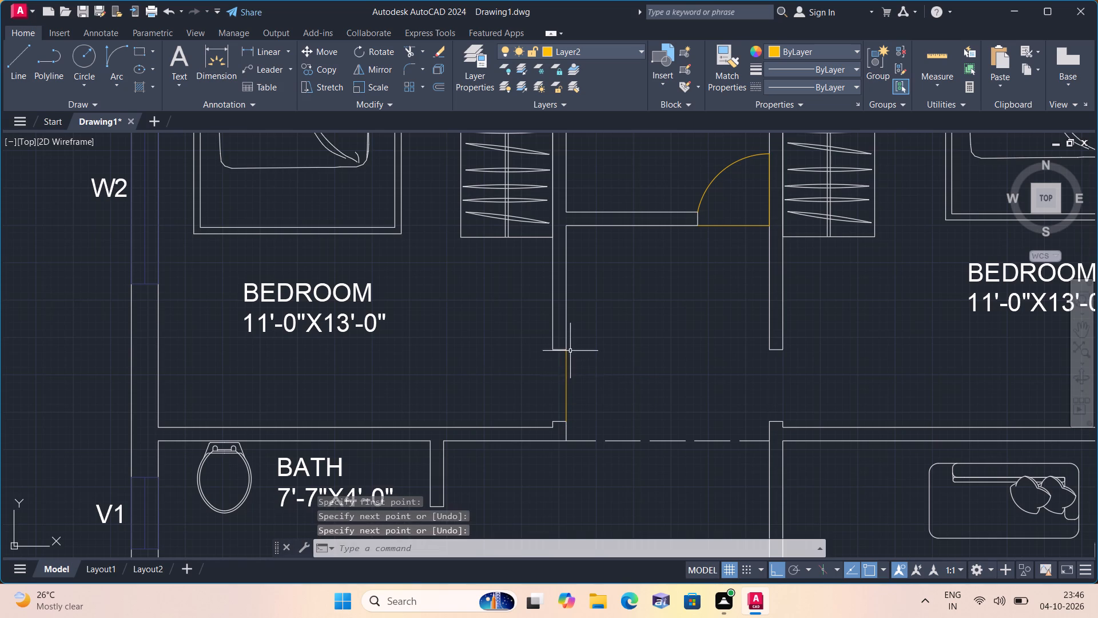
Draw a 2' door leaf line running west into the west bedroom from the lower jamb's passage-side corner.
{"action": "scroll", "coordinate": [553, 426], "scroll_direction": "up", "scroll_amount": 2}
{"action": "key", "text": "space"}
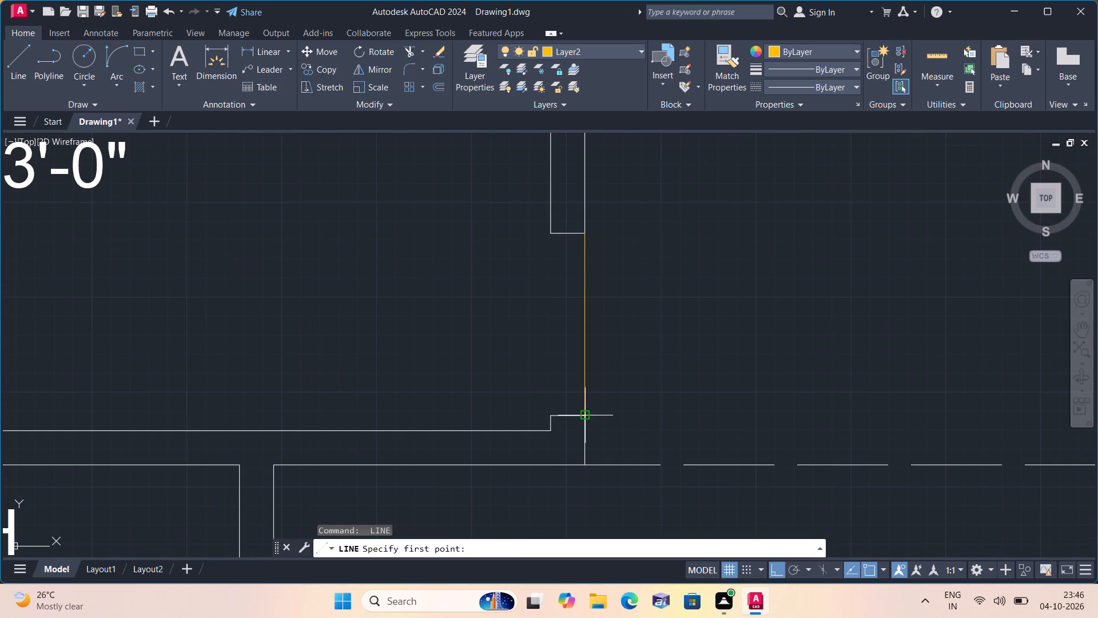
{"action": "left_click", "coordinate": [586, 415]}
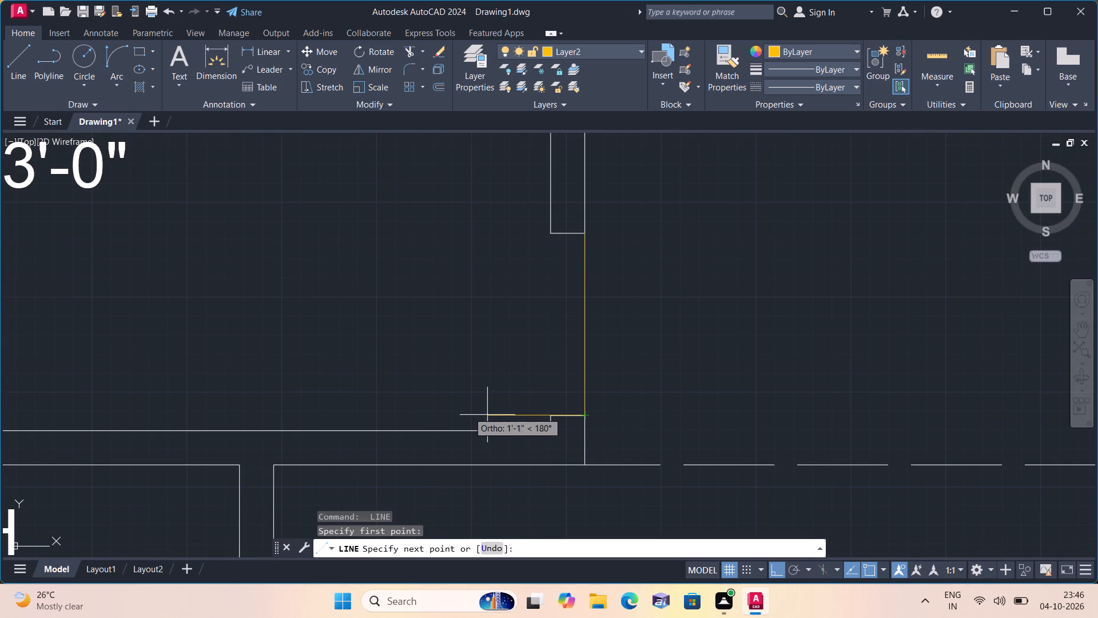
{"action": "scroll", "coordinate": [440, 405], "scroll_direction": "down", "scroll_amount": 1}
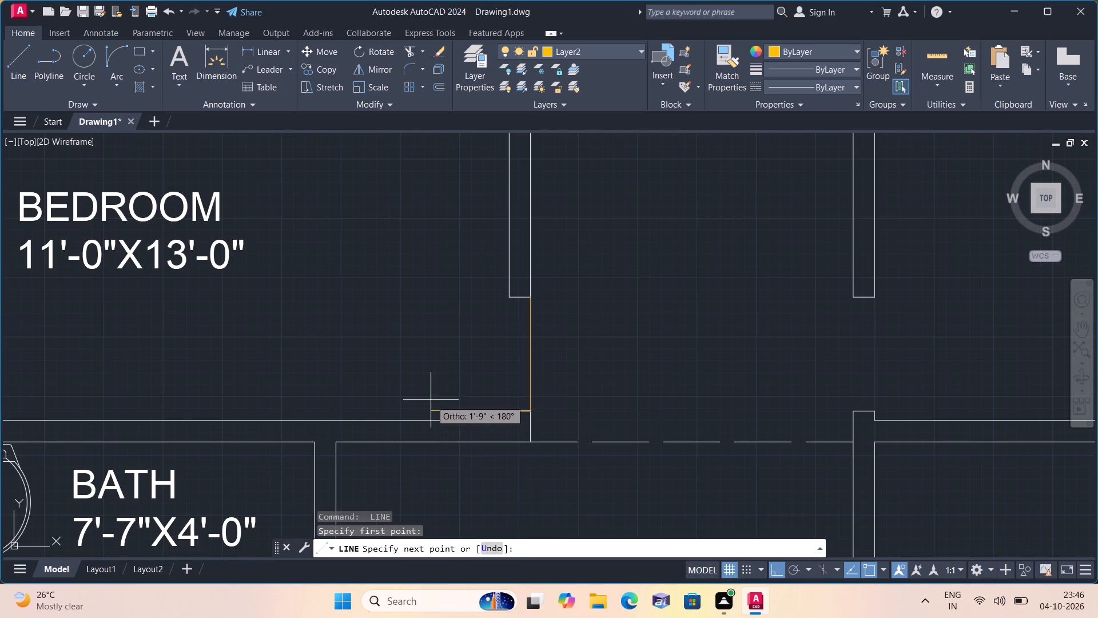
{"action": "key", "text": "2"}
{"action": "type", "text": "'"}
{"action": "key", "text": "space"}
{"action": "key", "text": "Escape"}
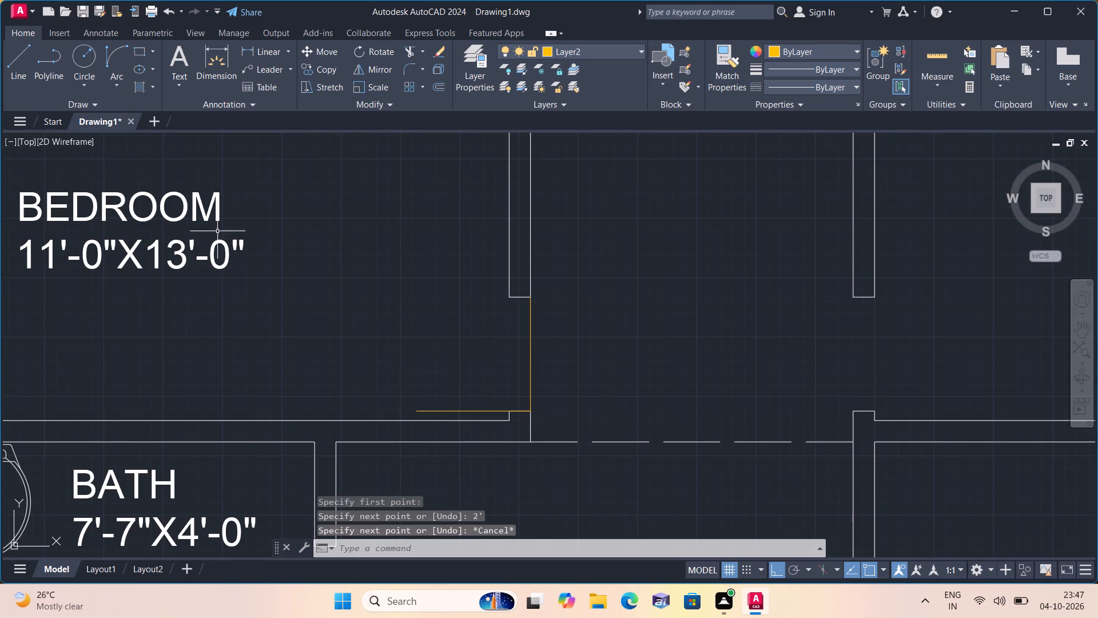
Draw the west bedroom door's swing as a start-end-direction arc from the leaf's west end to the upper jamb's bedroom-side corner.
{"action": "left_click", "coordinate": [112, 82]}
{"action": "left_click", "coordinate": [174, 259]}
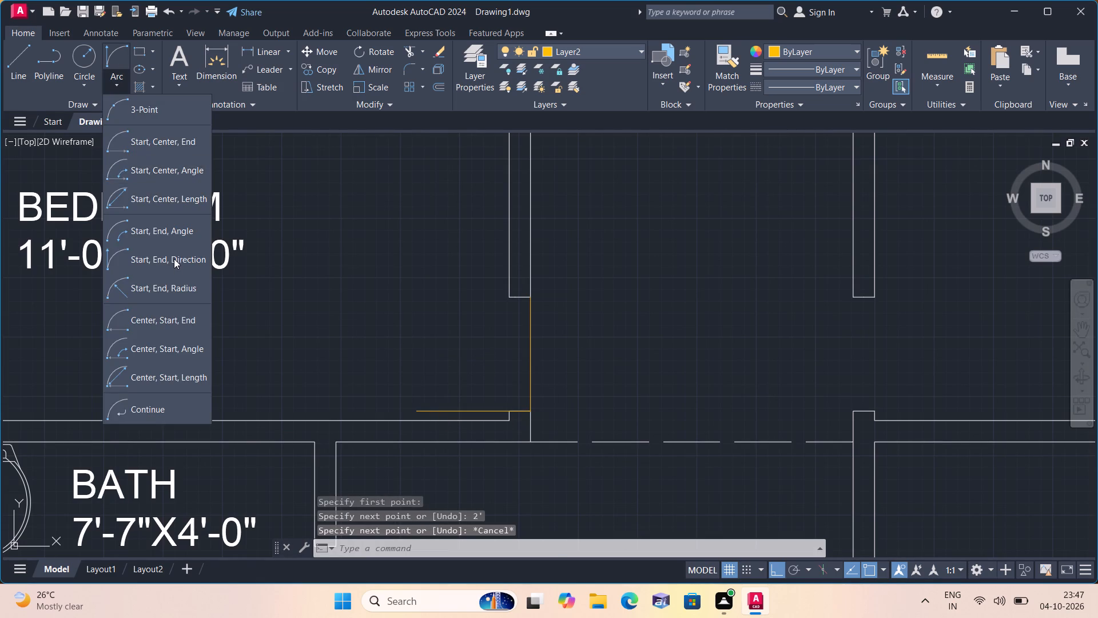
{"action": "left_click", "coordinate": [415, 412]}
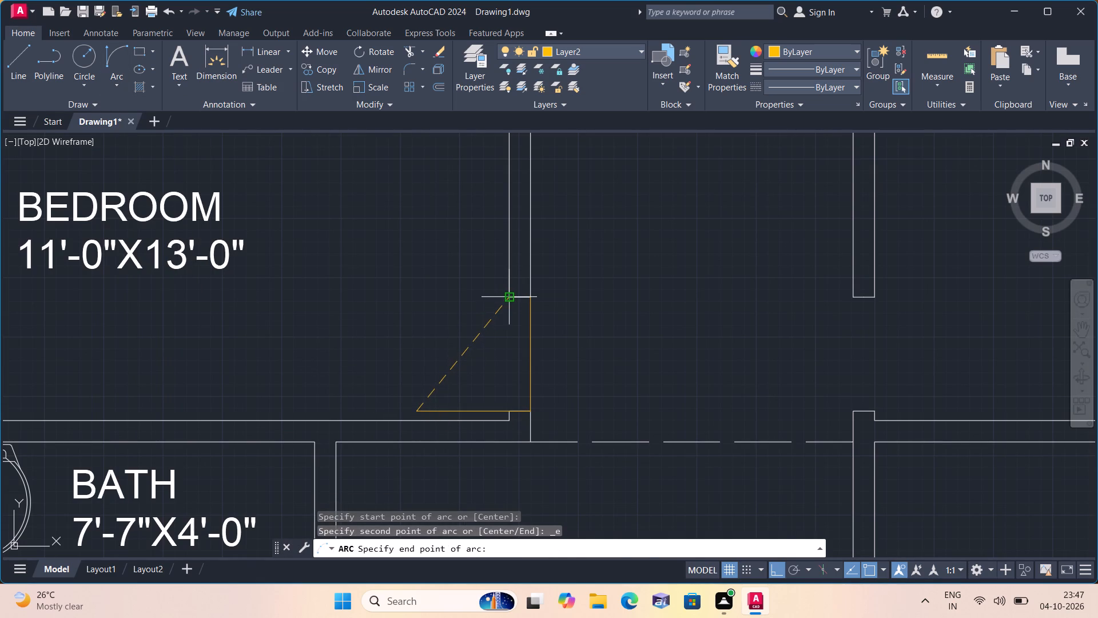
{"action": "left_click", "coordinate": [506, 299]}
{"action": "left_click", "coordinate": [456, 298]}
Draw a line down the passage side of the east bedroom's doorway, continuing 2' east from the lower jamb as the door leaf.
{"action": "scroll", "coordinate": [454, 298], "scroll_direction": "down", "scroll_amount": 2}
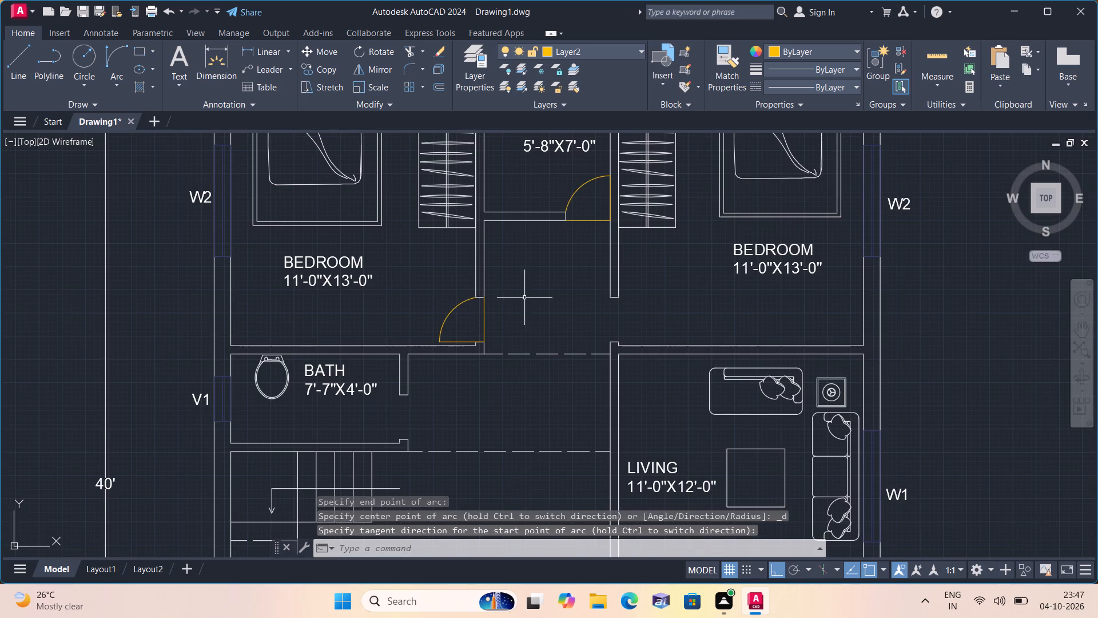
{"action": "middle_click_drag", "start_coordinate": [518, 298], "coordinate": [475, 301]}
{"action": "type", "text": "l"}
{"action": "key", "text": "space"}
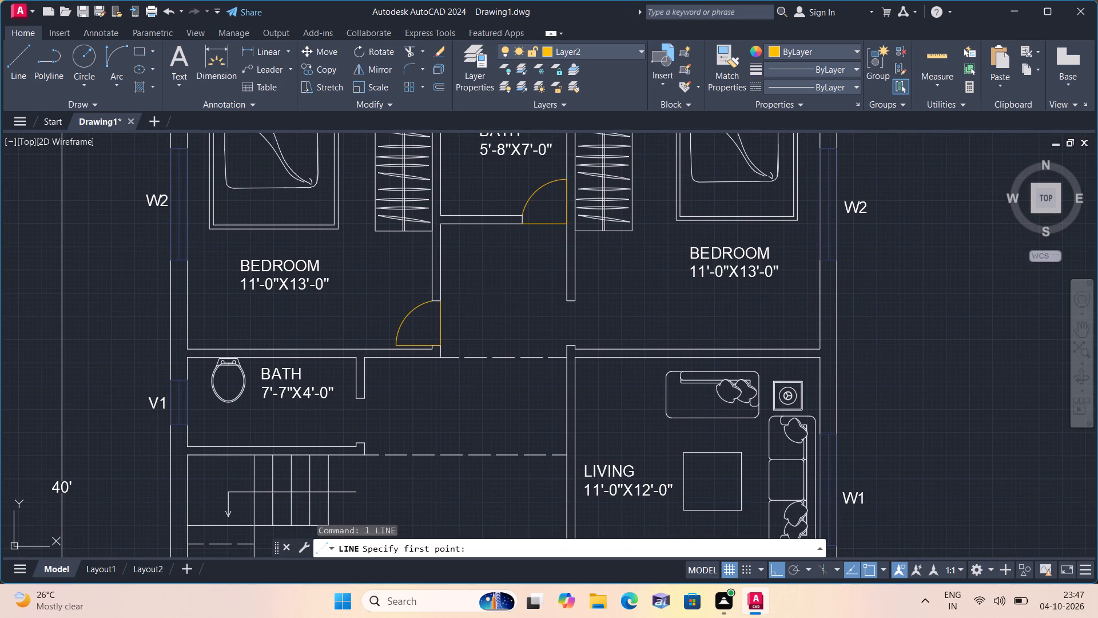
{"action": "scroll", "coordinate": [538, 304], "scroll_direction": "up", "scroll_amount": 1}
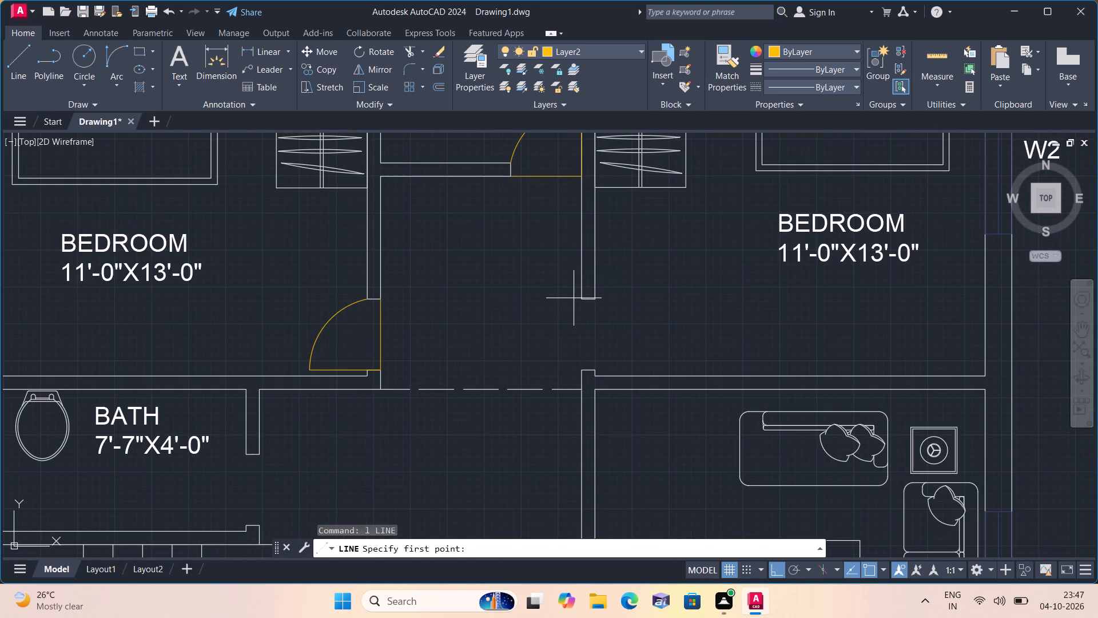
{"action": "left_click", "coordinate": [575, 299]}
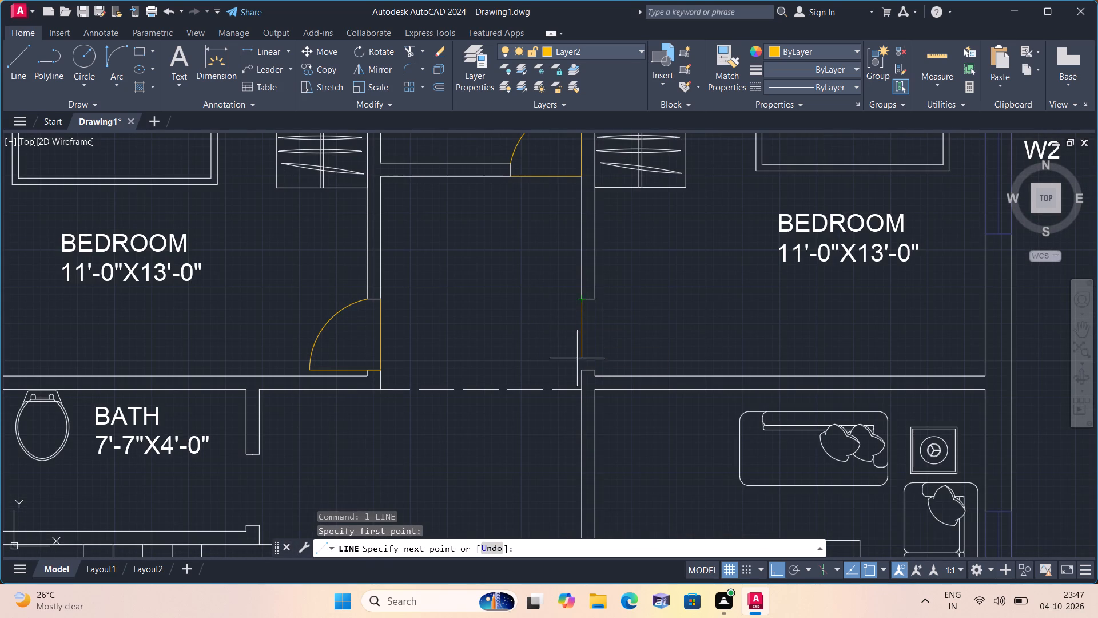
{"action": "left_click", "coordinate": [576, 369]}
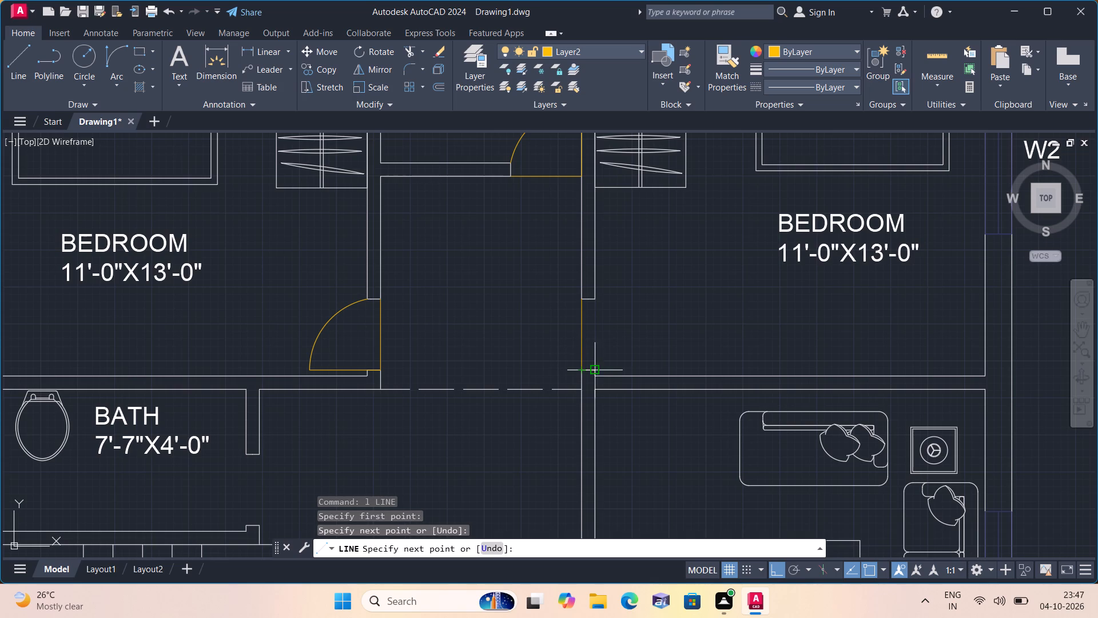
{"action": "type", "text": "2'"}
{"action": "key", "text": "space"}
{"action": "key", "text": "Escape"}
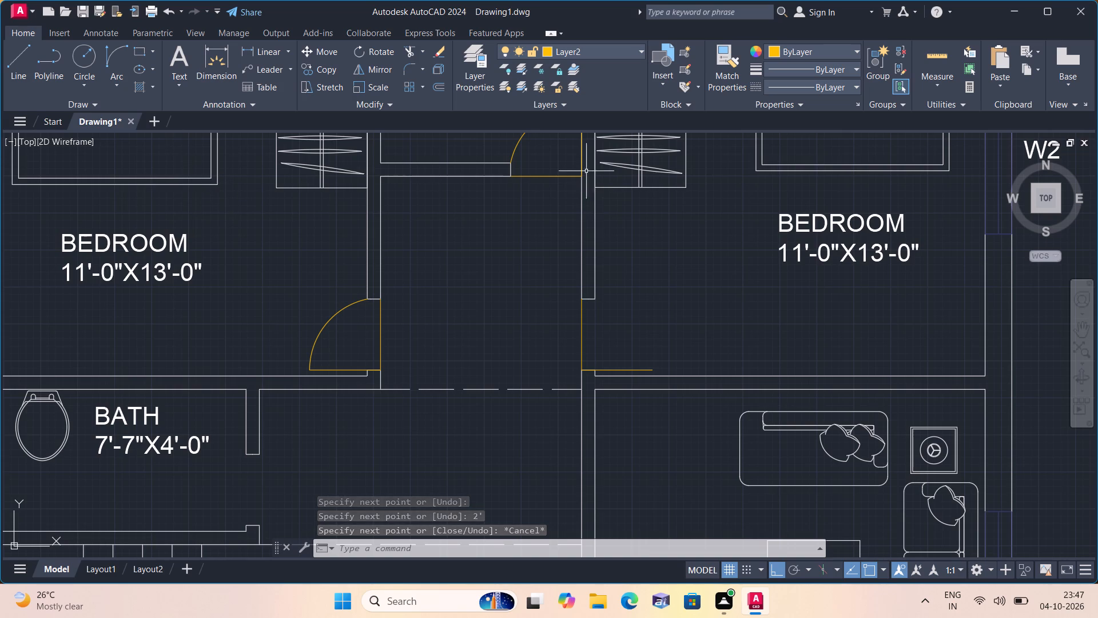
Draw the east bedroom door's swing as a start-end-direction arc from the leaf's east end to the upper jamb's bedroom-side corner.
{"action": "left_click", "coordinate": [117, 85]}
{"action": "left_click", "coordinate": [170, 255]}
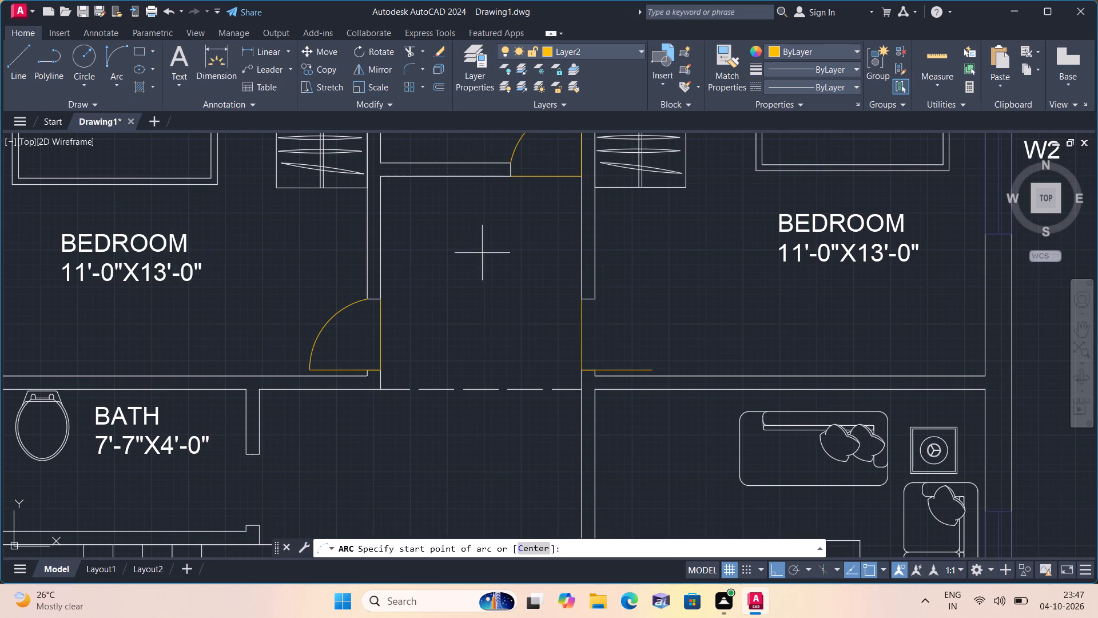
{"action": "left_click", "coordinate": [650, 368]}
{"action": "left_click", "coordinate": [596, 300]}
{"action": "left_click", "coordinate": [651, 295]}
Draw a line down the passage side of the 7'-7"X4'-0" bath's doorway, continuing 2' west from the lower jamb as the door leaf.
{"action": "scroll", "coordinate": [651, 295], "scroll_direction": "down", "scroll_amount": 2}
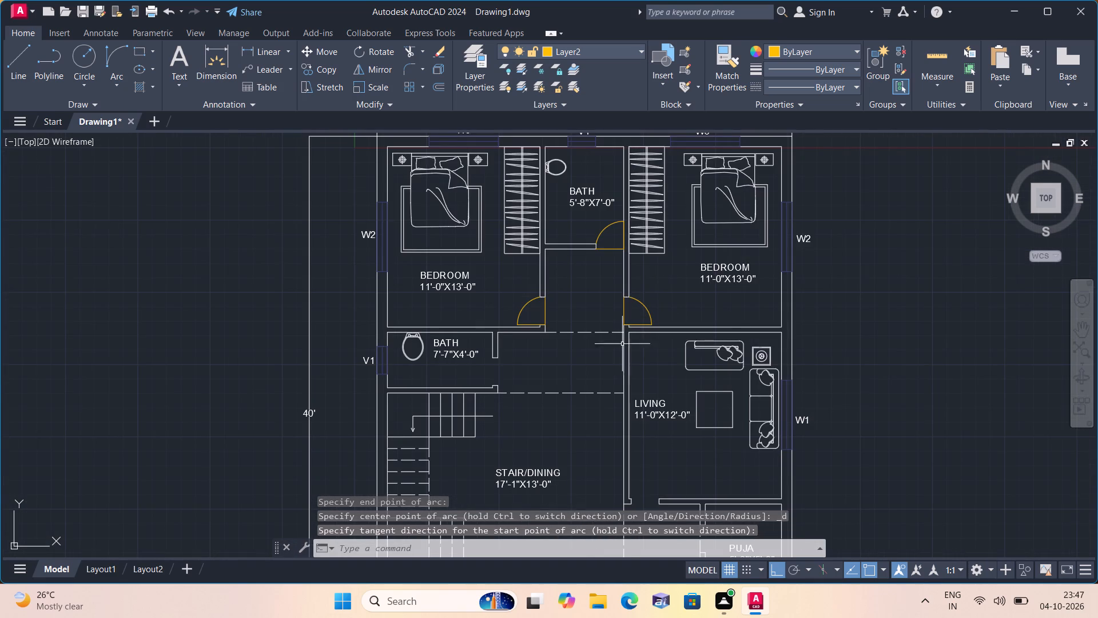
{"action": "middle_click_drag", "start_coordinate": [608, 359], "coordinate": [549, 267]}
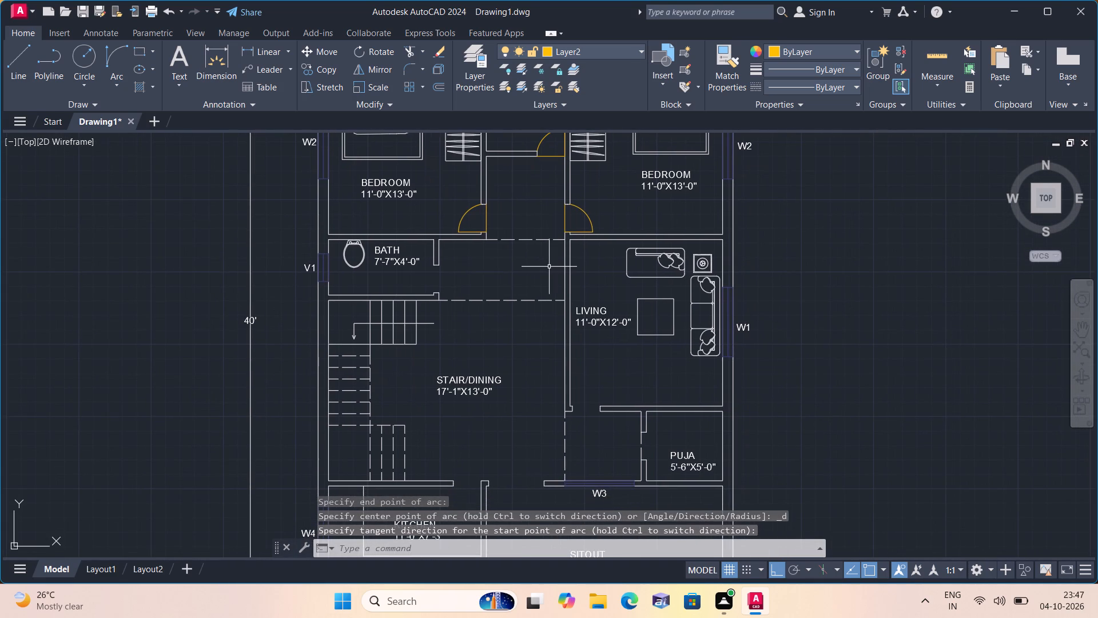
{"action": "key", "text": "l"}
{"action": "key", "text": "space"}
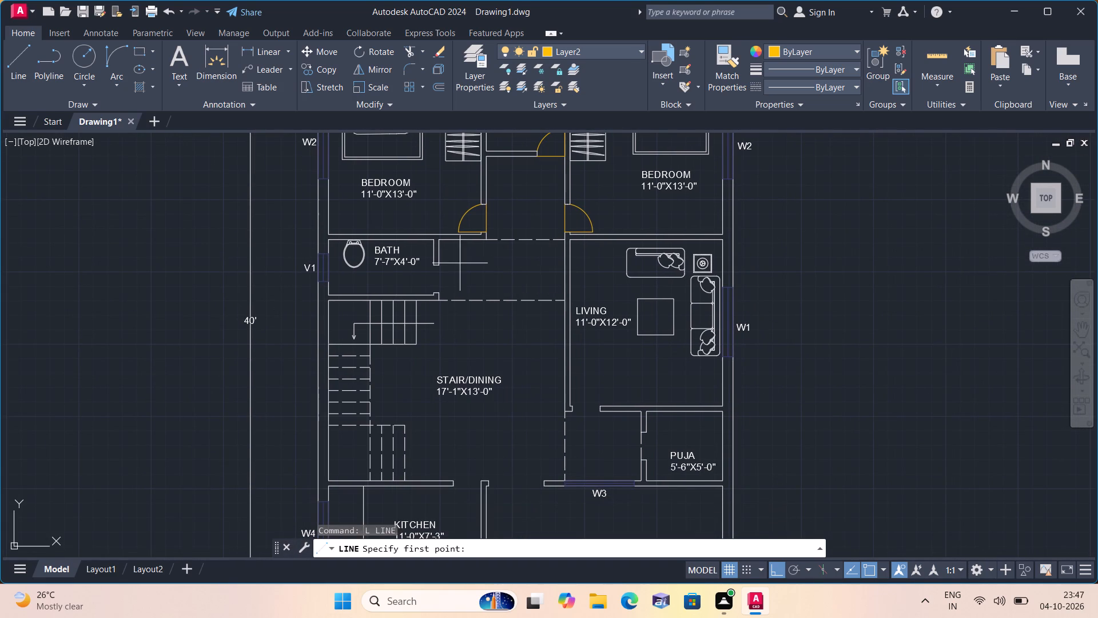
{"action": "scroll", "coordinate": [455, 263], "scroll_direction": "up", "scroll_amount": 3}
{"action": "left_click", "coordinate": [389, 274]}
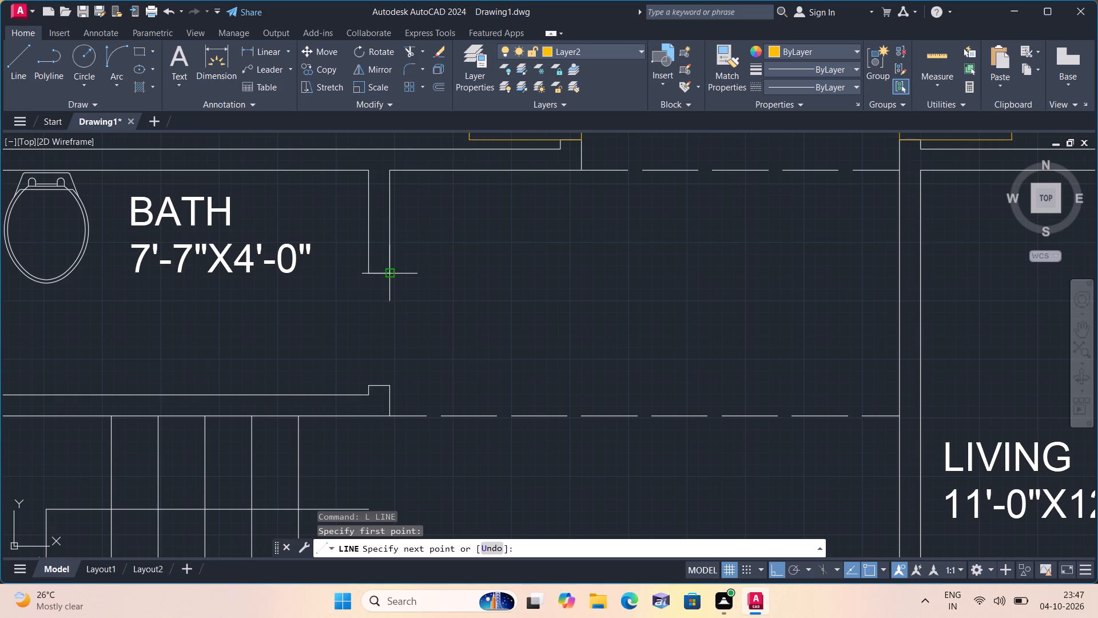
{"action": "left_click", "coordinate": [392, 385]}
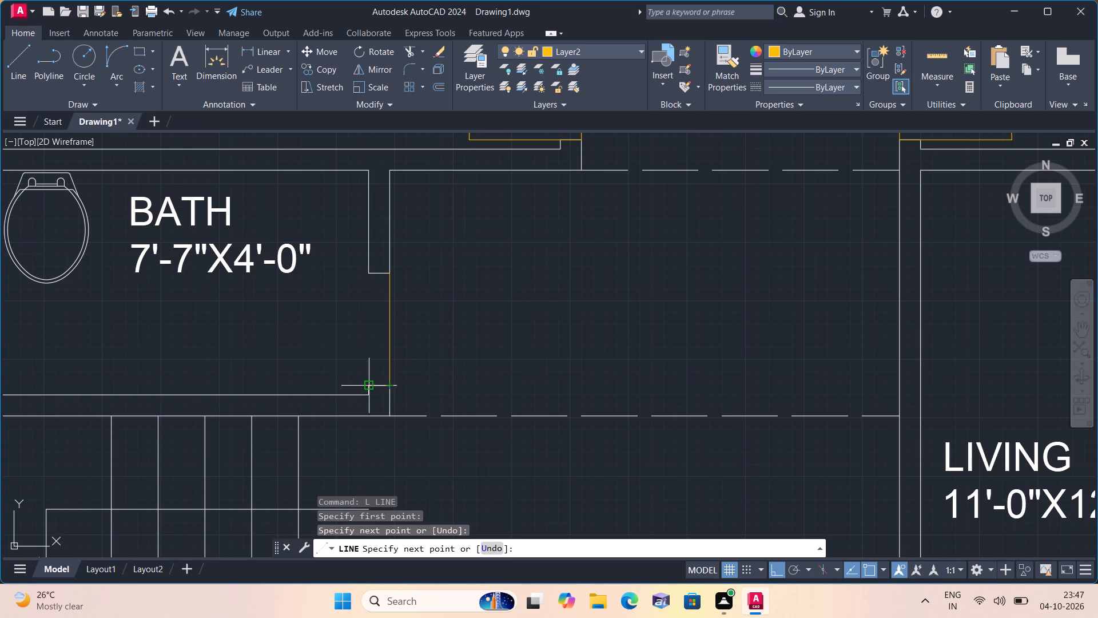
{"action": "type", "text": "2'"}
{"action": "key", "text": "space"}
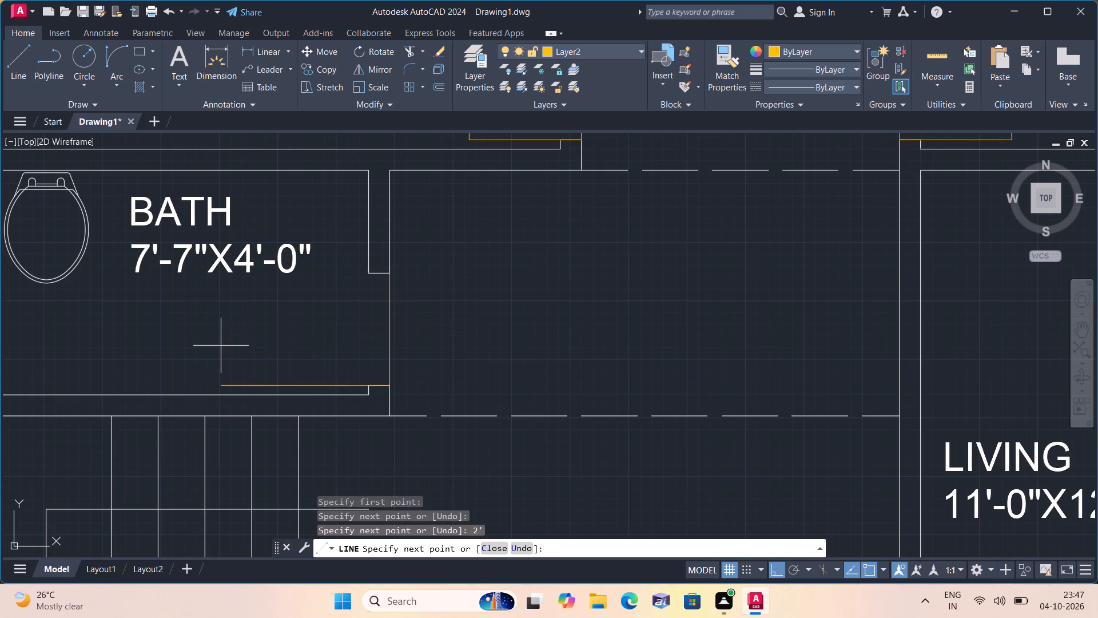
{"action": "key", "text": "Escape"}
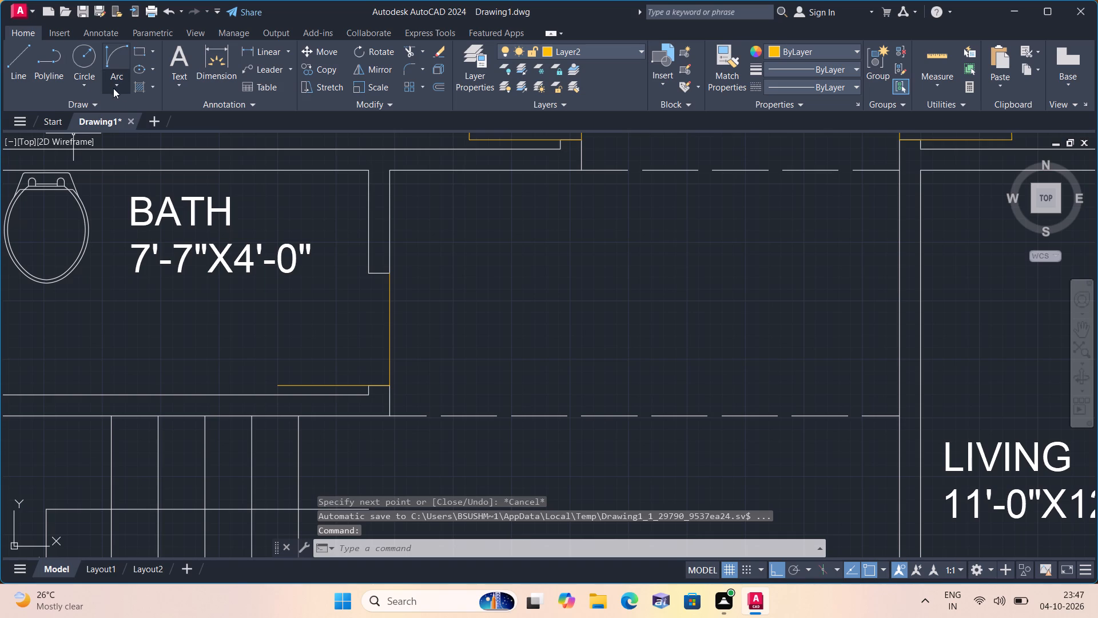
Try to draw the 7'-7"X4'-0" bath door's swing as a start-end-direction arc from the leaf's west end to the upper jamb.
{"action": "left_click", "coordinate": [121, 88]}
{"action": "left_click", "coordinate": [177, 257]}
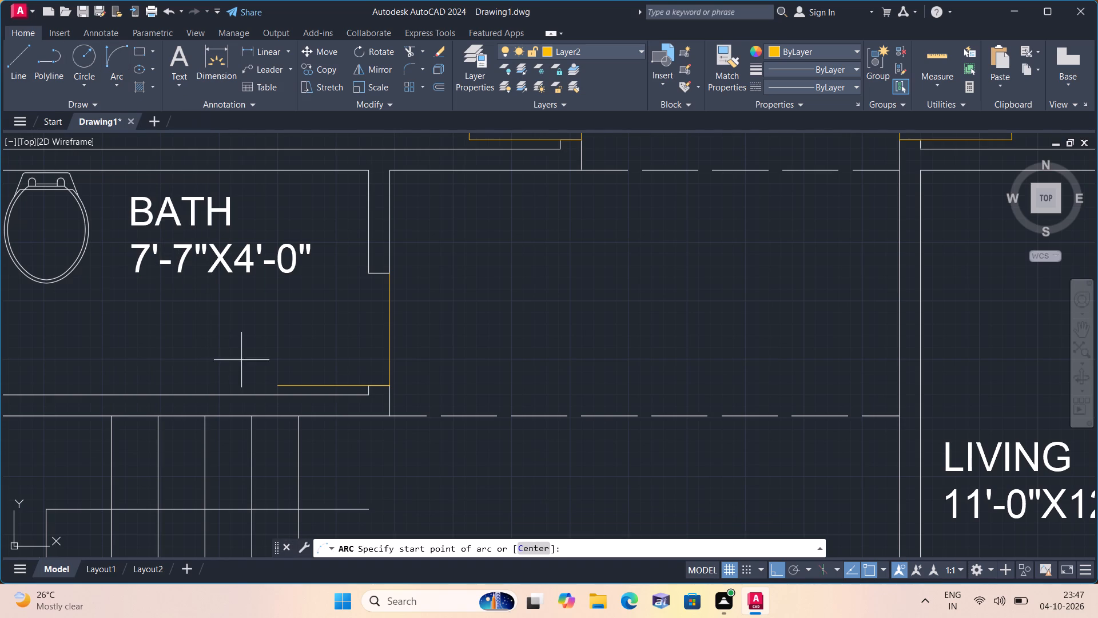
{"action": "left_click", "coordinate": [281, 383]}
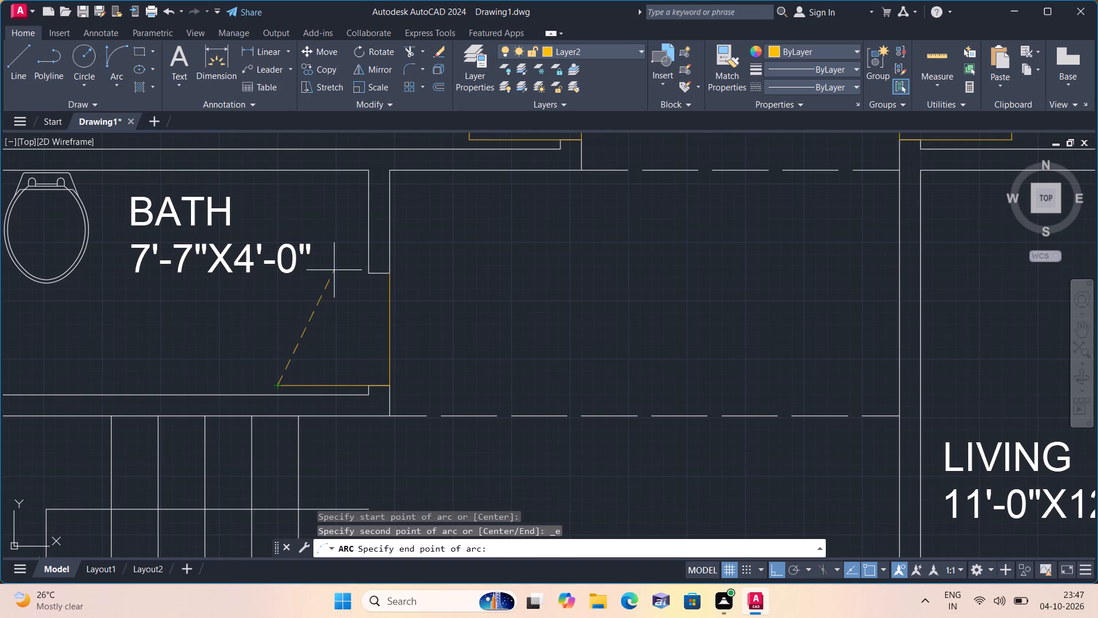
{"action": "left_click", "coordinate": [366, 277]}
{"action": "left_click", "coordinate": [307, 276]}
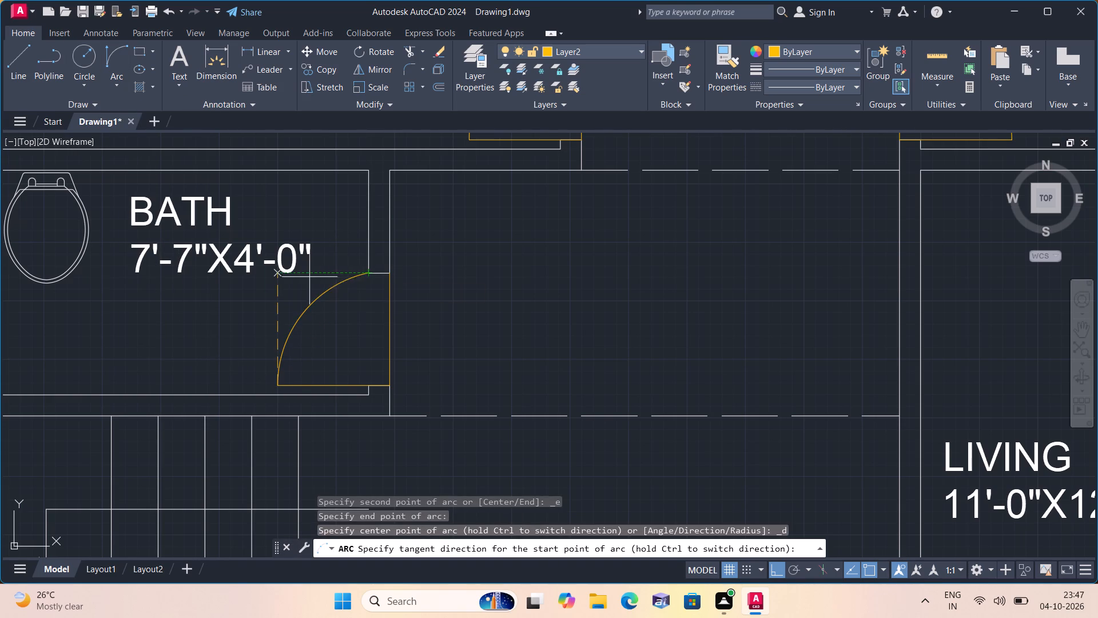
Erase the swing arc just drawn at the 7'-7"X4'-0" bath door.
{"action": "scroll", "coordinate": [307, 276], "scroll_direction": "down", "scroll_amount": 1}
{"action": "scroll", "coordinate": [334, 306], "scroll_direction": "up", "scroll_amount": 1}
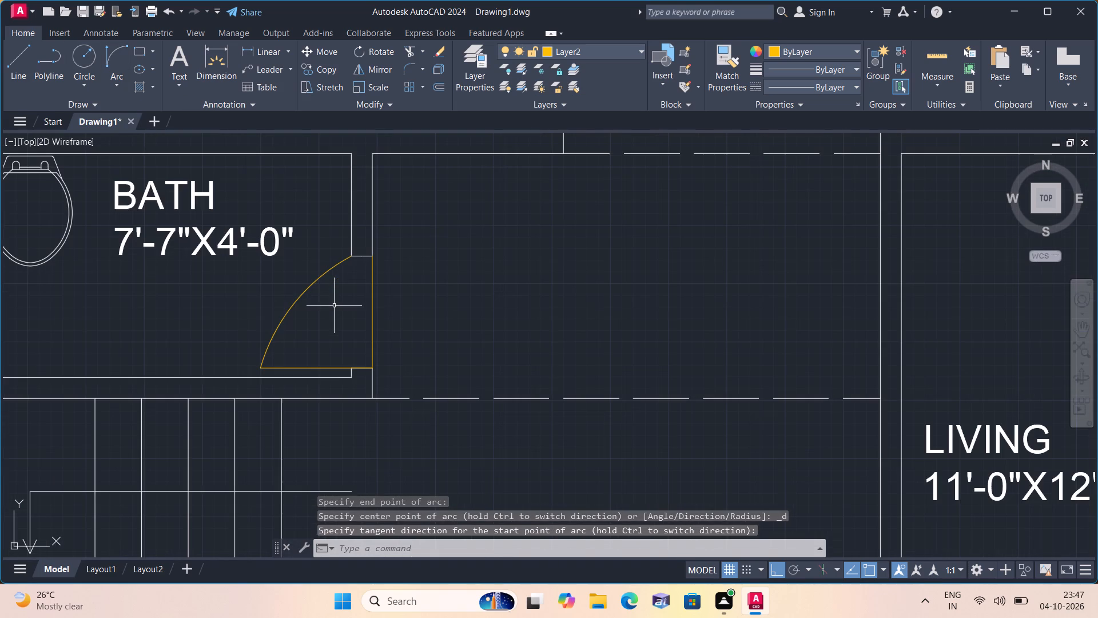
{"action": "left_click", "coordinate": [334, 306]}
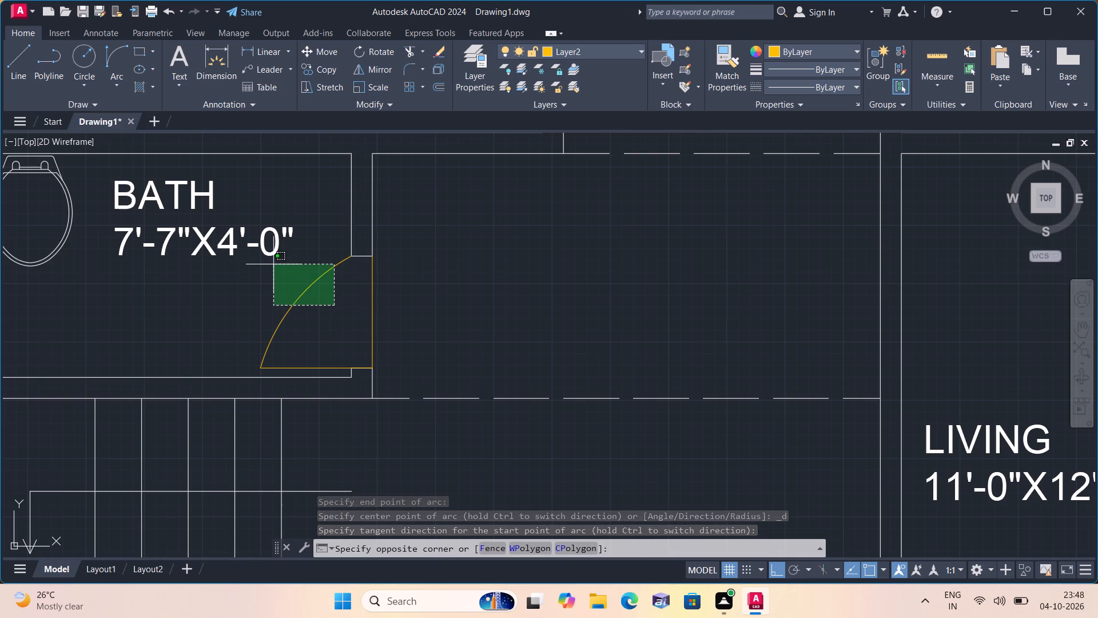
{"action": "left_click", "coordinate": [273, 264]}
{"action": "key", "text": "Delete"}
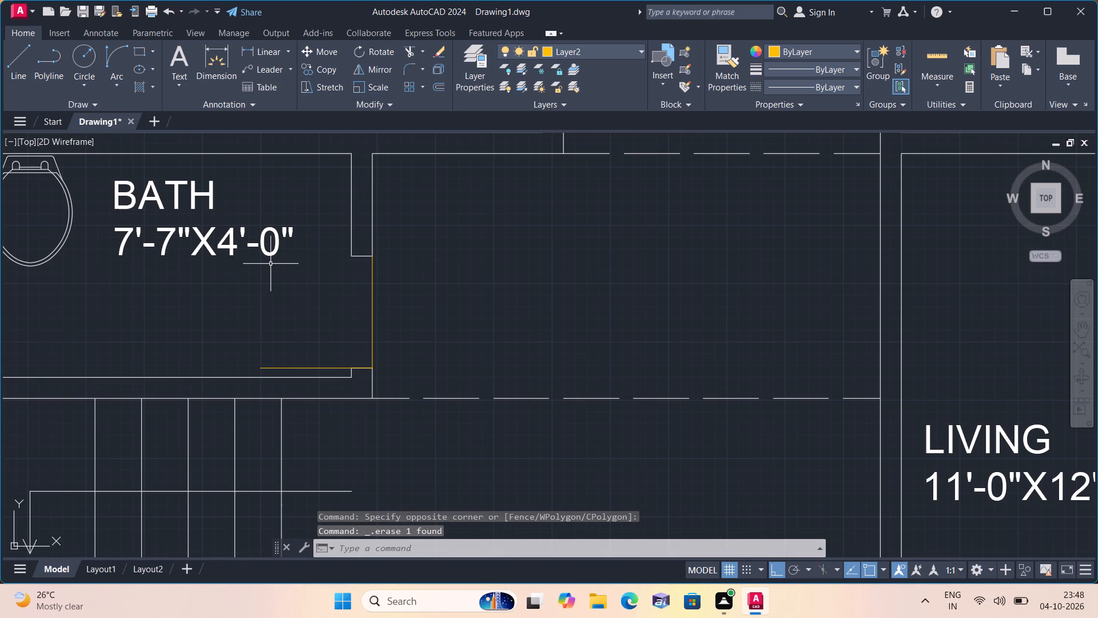
Draw a start-end-direction swing arc from the bath door leaf's west end to the upper jamb's bath-side corner, tangent straight up.
{"action": "left_click", "coordinate": [114, 84]}
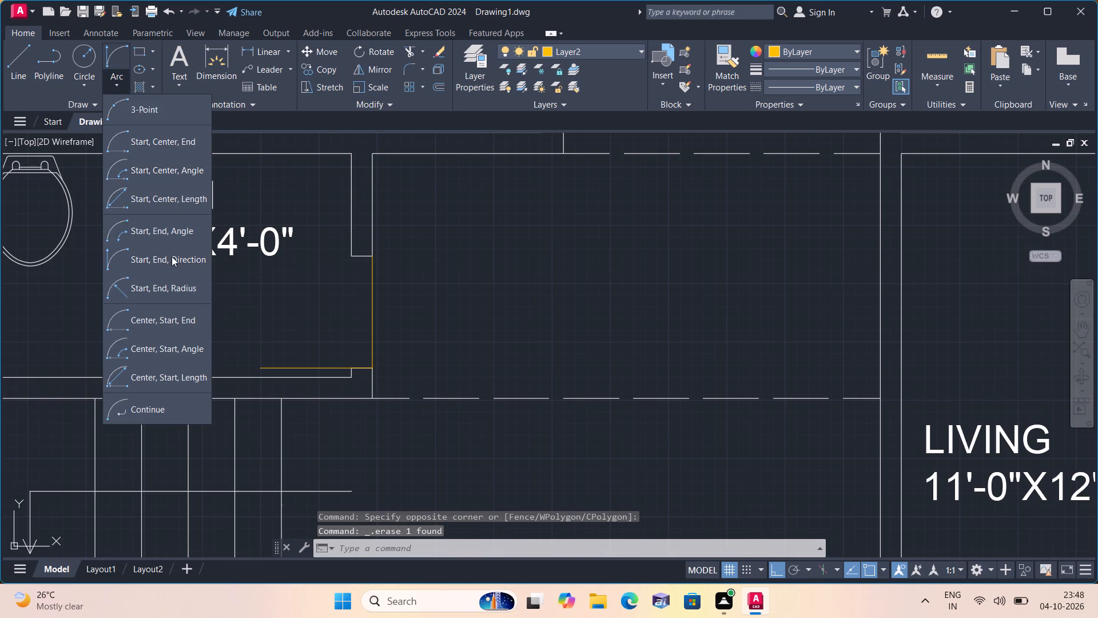
{"action": "left_click", "coordinate": [172, 256]}
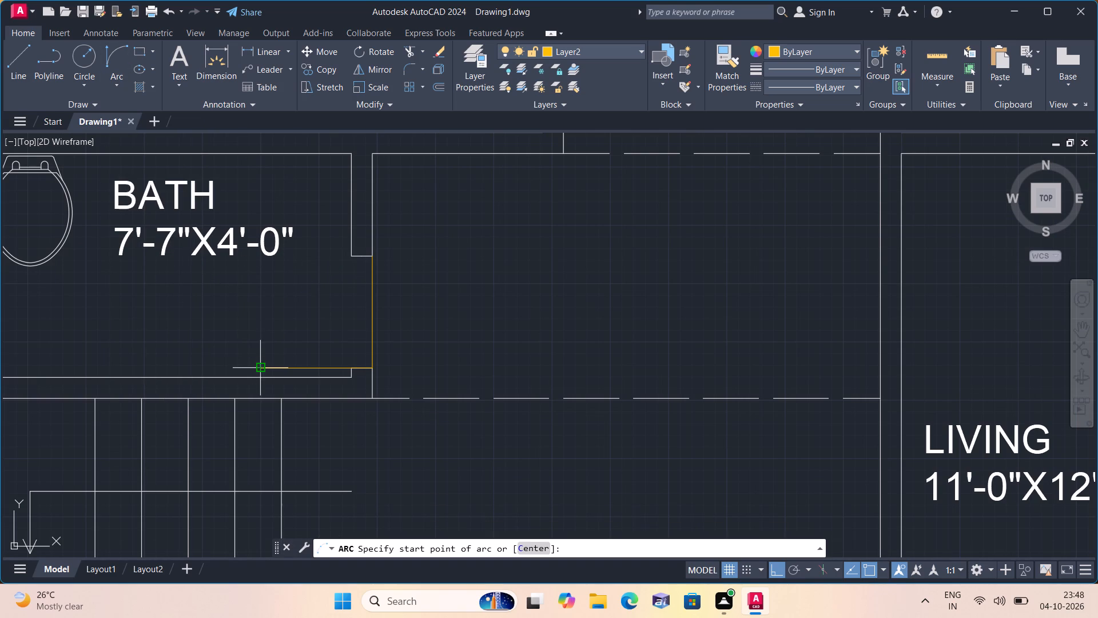
{"action": "left_click", "coordinate": [258, 366]}
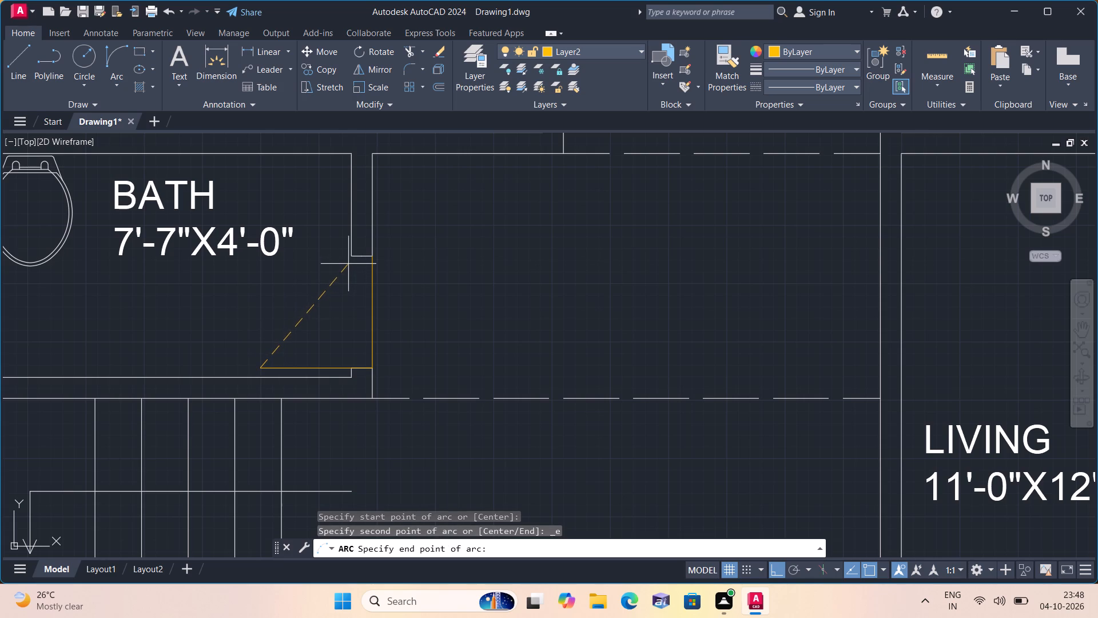
{"action": "left_click", "coordinate": [349, 257]}
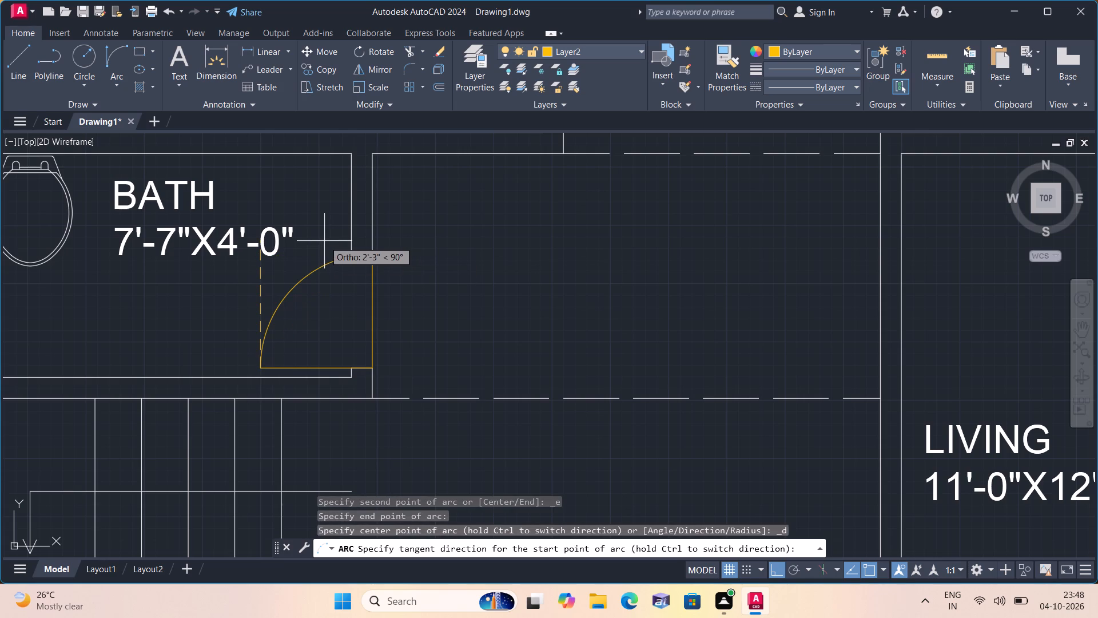
{"action": "left_click", "coordinate": [299, 205]}
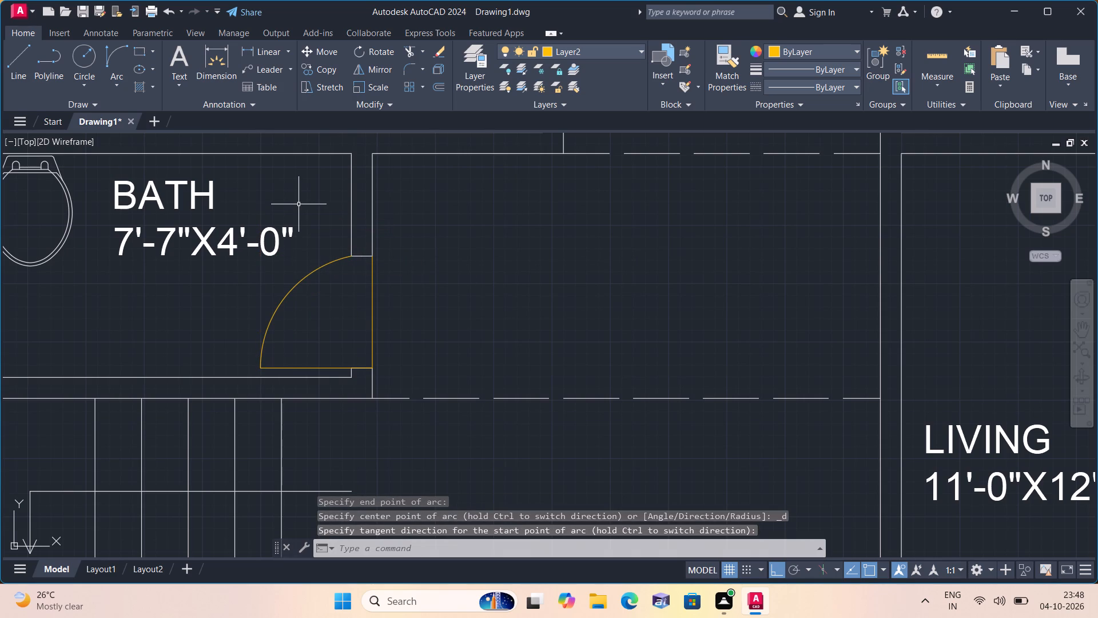
Draw a line closing the living room's doorway along the wall's south face, from the west jamb to the east jamb.
{"action": "scroll", "coordinate": [331, 244], "scroll_direction": "down", "scroll_amount": 2}
{"action": "middle_click_drag", "start_coordinate": [439, 363], "coordinate": [424, 228]}
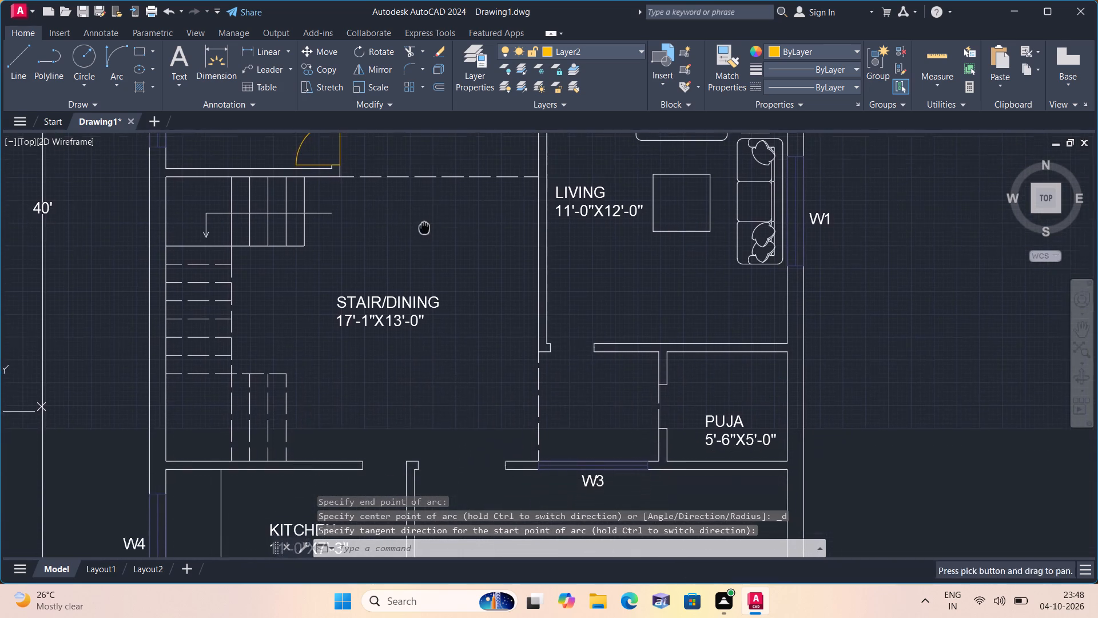
{"action": "scroll", "coordinate": [424, 221], "scroll_direction": "down", "scroll_amount": 1}
{"action": "type", "text": "l"}
{"action": "key", "text": "space"}
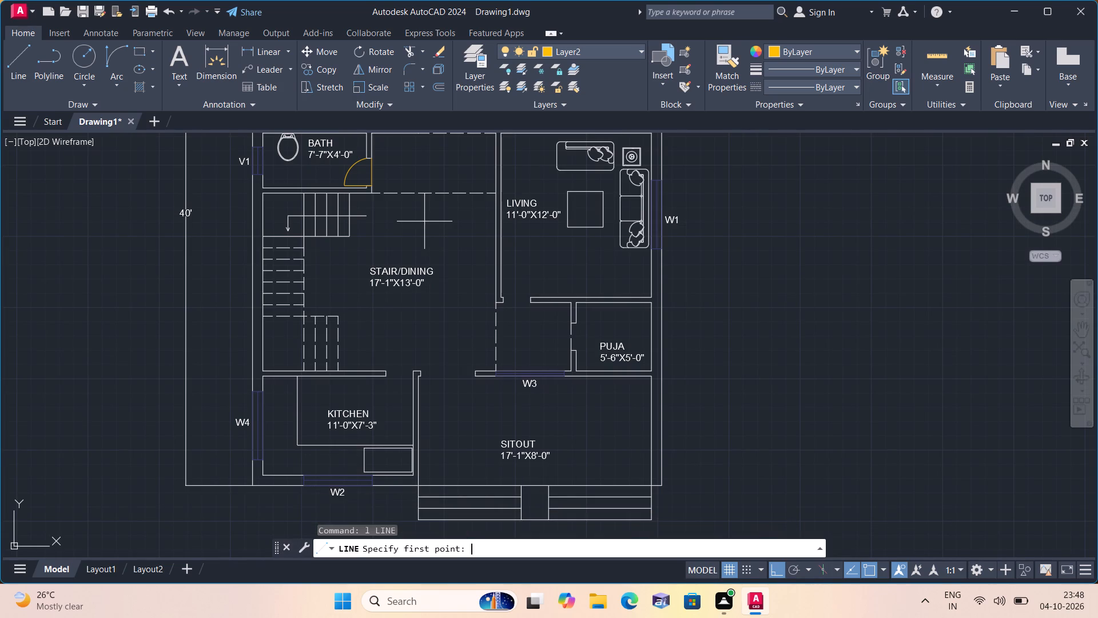
{"action": "scroll", "coordinate": [518, 305], "scroll_direction": "up", "scroll_amount": 2}
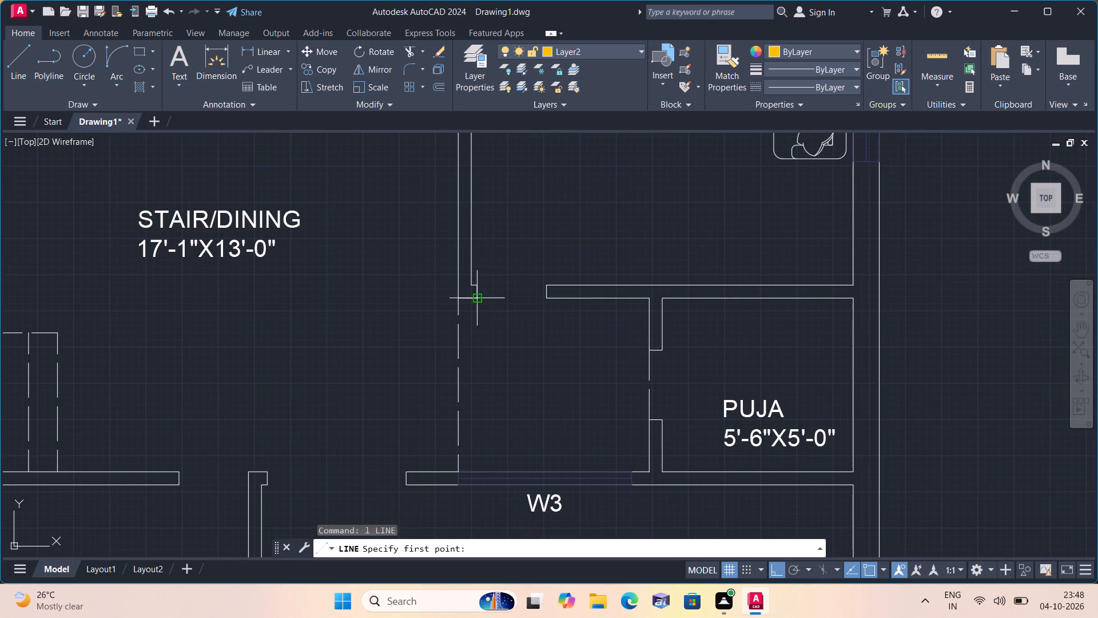
{"action": "left_click", "coordinate": [479, 300]}
{"action": "left_click", "coordinate": [551, 302]}
{"action": "key", "text": "space"}
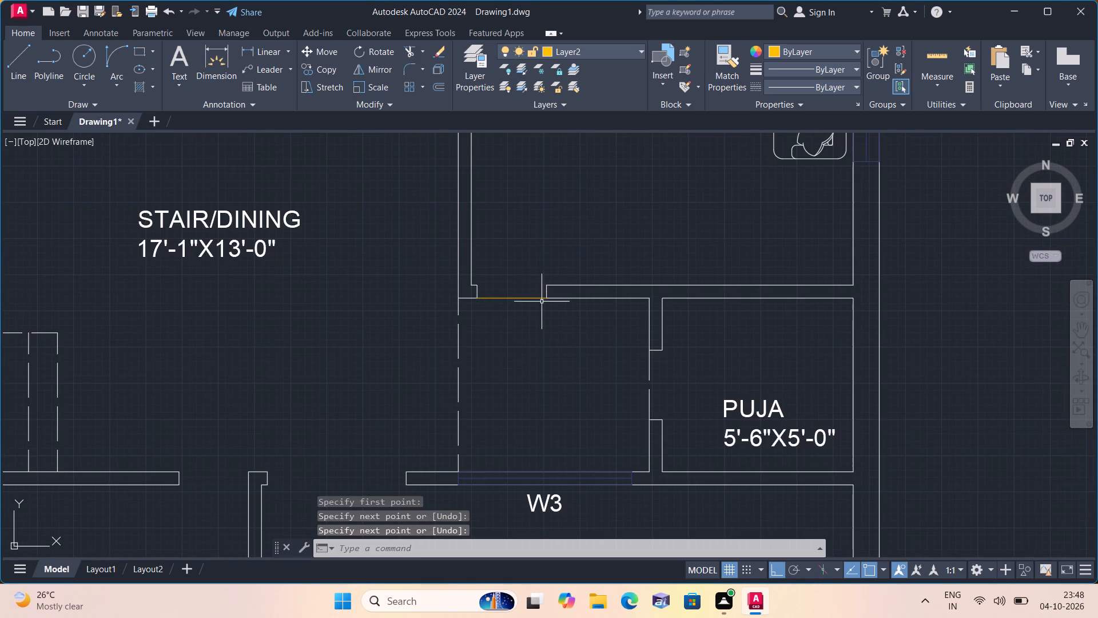
Draw a 2' door leaf line running north into the living room from the west jamb's south corner.
{"action": "key", "text": "space"}
{"action": "left_click", "coordinate": [478, 296]}
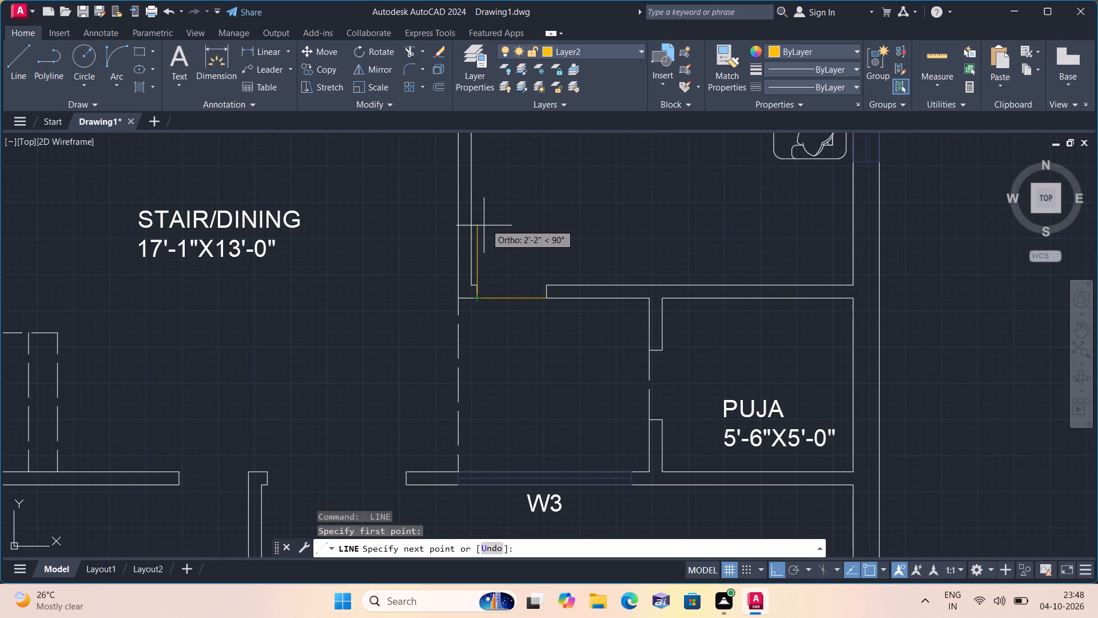
{"action": "type", "text": "2'"}
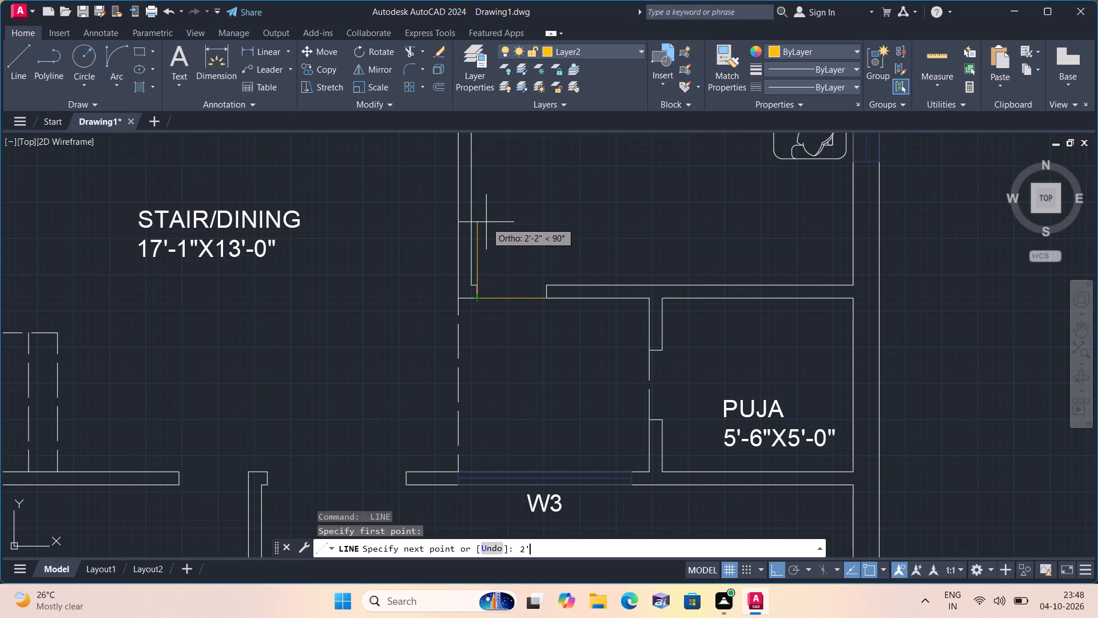
{"action": "key", "text": "space"}
{"action": "key", "text": "Escape"}
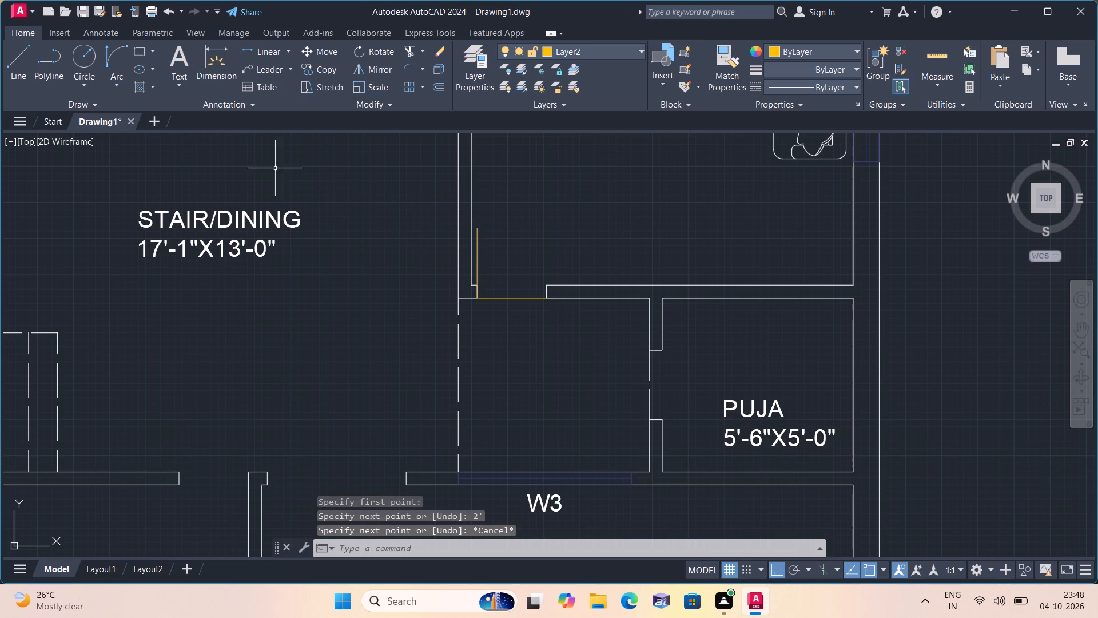
Draw the living room door's swing as a start-end-direction arc from the leaf's north end to the east jamb's living-side corner.
{"action": "left_click", "coordinate": [113, 88]}
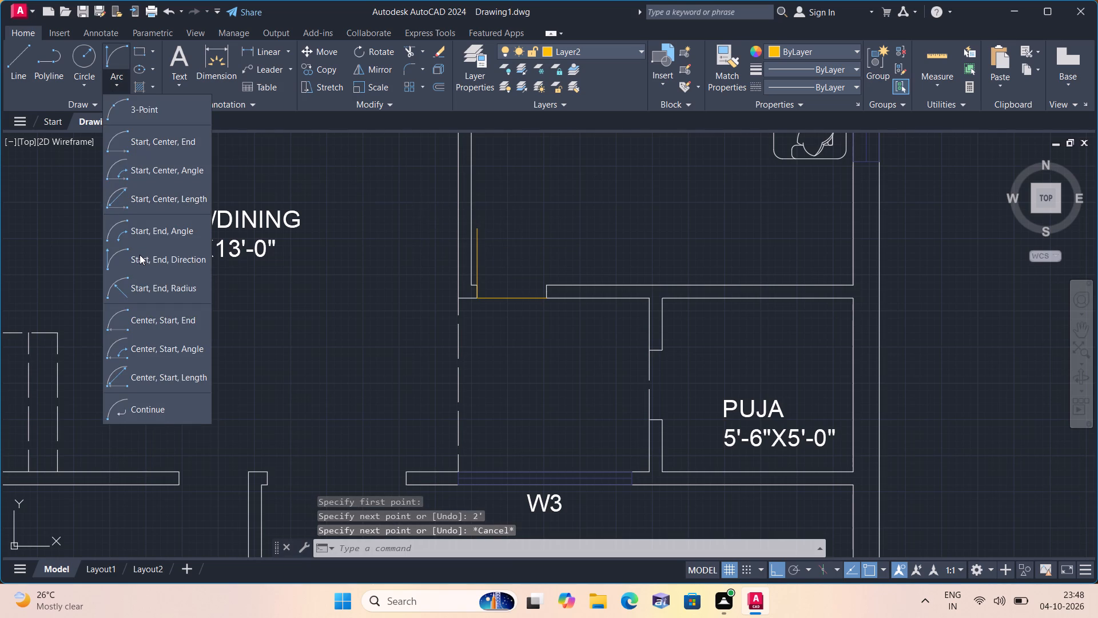
{"action": "left_click", "coordinate": [148, 261]}
{"action": "scroll", "coordinate": [473, 234], "scroll_direction": "up", "scroll_amount": 2}
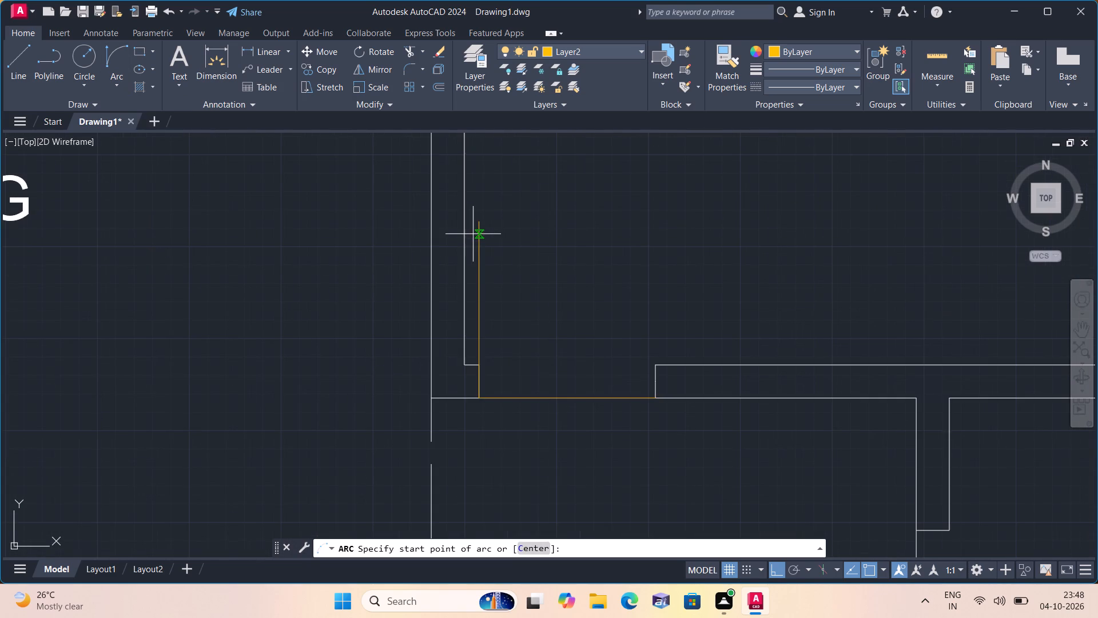
{"action": "left_click", "coordinate": [480, 222]}
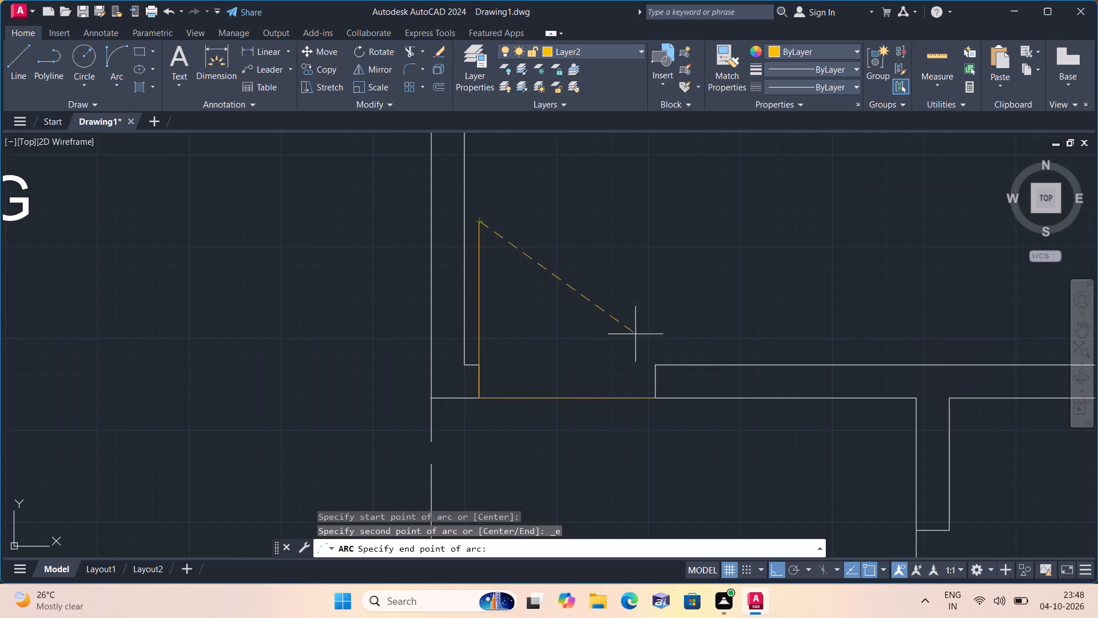
{"action": "left_click", "coordinate": [653, 366]}
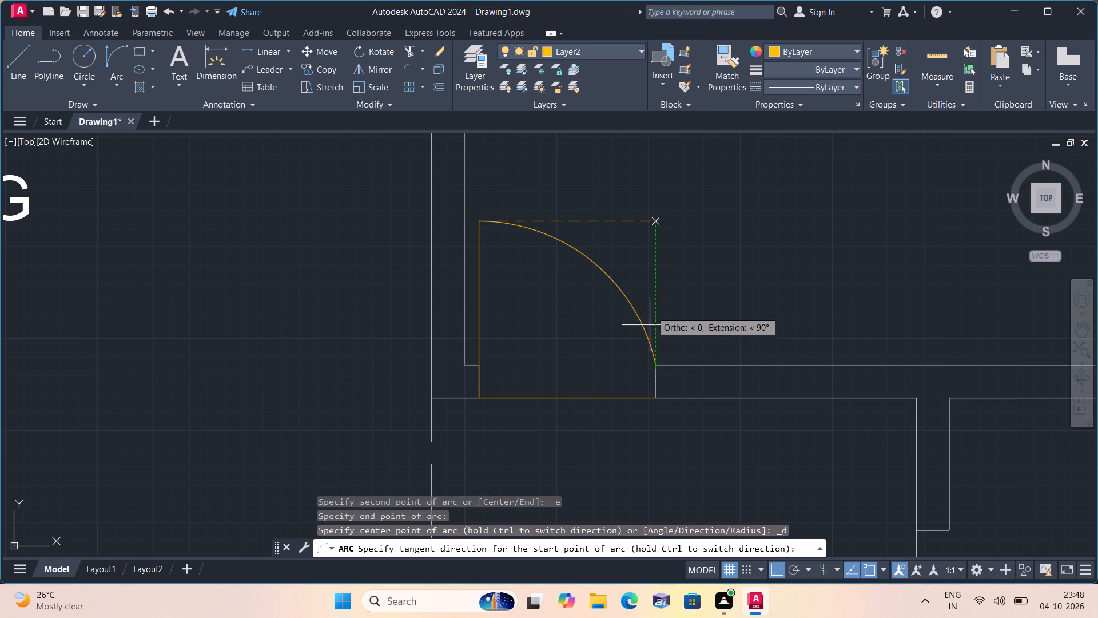
{"action": "left_click", "coordinate": [653, 299]}
Draw a line across the dining side of the kitchen doorway from west to east jamb, continuing 2' south as the door leaf.
{"action": "scroll", "coordinate": [653, 298], "scroll_direction": "down", "scroll_amount": 2}
{"action": "middle_click_drag", "start_coordinate": [643, 343], "coordinate": [619, 192]}
{"action": "scroll", "coordinate": [619, 191], "scroll_direction": "down", "scroll_amount": 1}
{"action": "middle_click_drag", "start_coordinate": [619, 192], "coordinate": [619, 191]}
{"action": "type", "text": "l"}
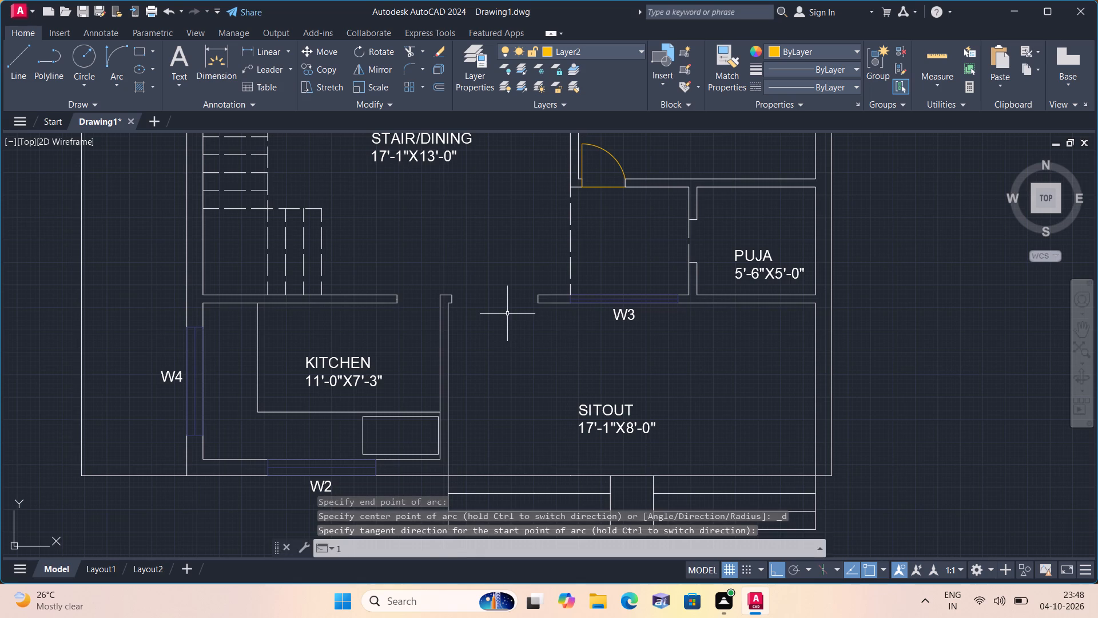
{"action": "key", "text": "space"}
{"action": "scroll", "coordinate": [392, 289], "scroll_direction": "up", "scroll_amount": 2}
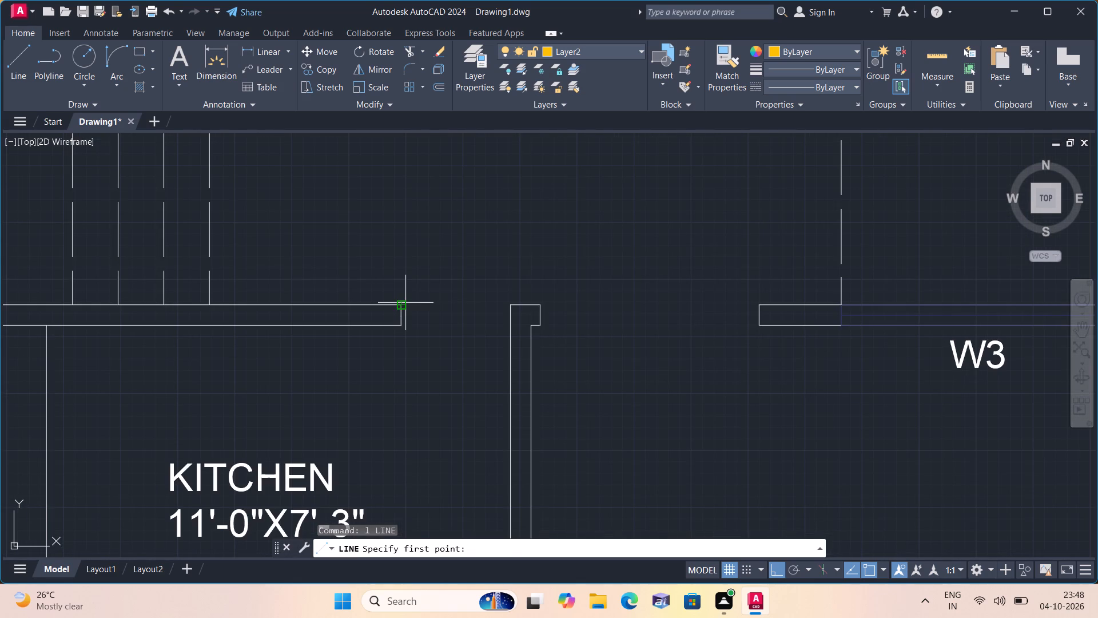
{"action": "left_click", "coordinate": [405, 303]}
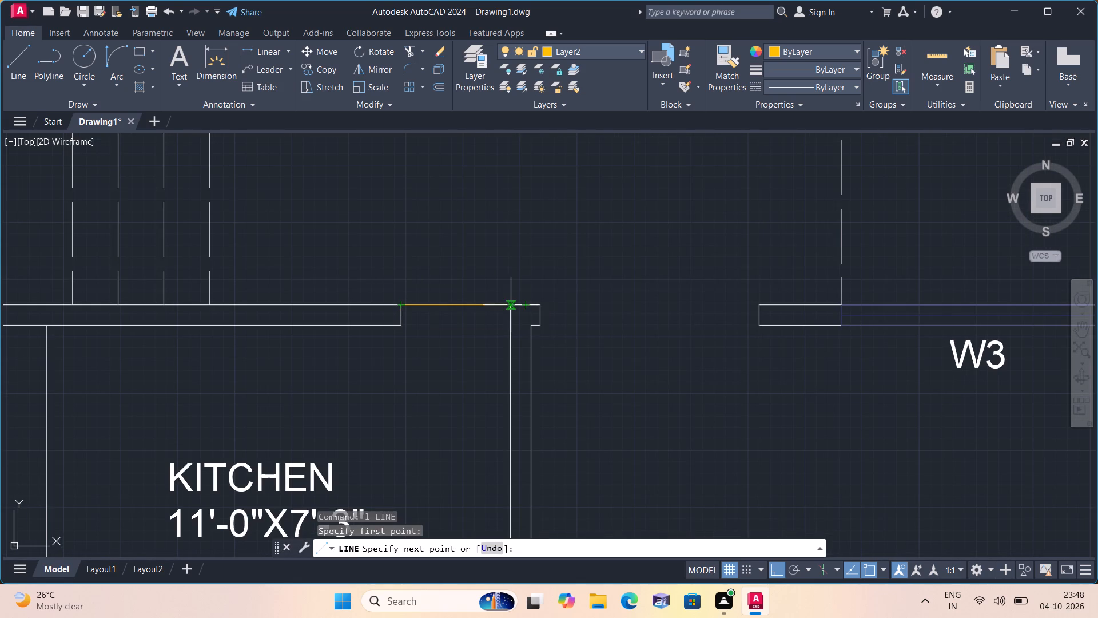
{"action": "left_click", "coordinate": [507, 303]}
{"action": "type", "text": "2'"}
{"action": "key", "text": "space"}
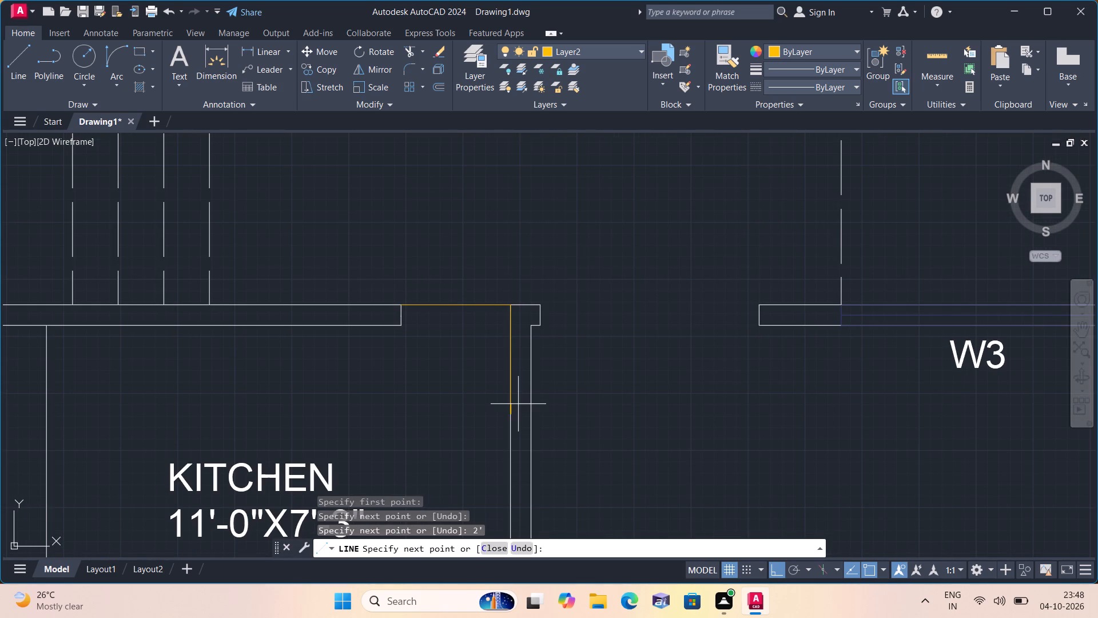
Draw the kitchen door's swing as a start-end-direction arc from the leaf's south end to the west jamb's kitchen-side corner.
{"action": "key", "text": "Escape"}
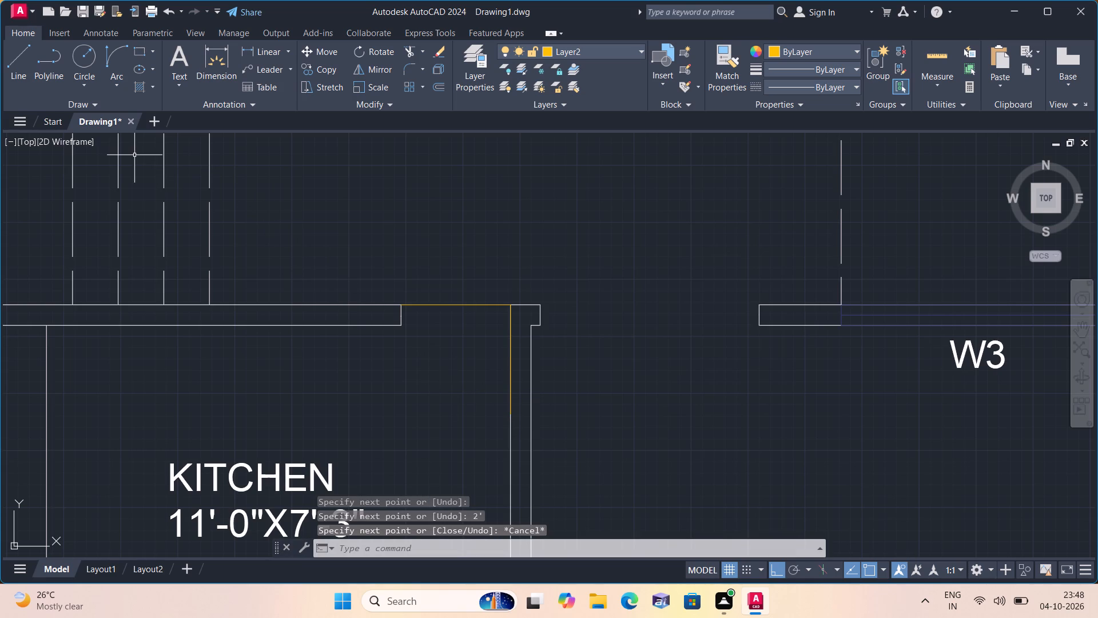
{"action": "left_click", "coordinate": [122, 90]}
{"action": "left_click", "coordinate": [158, 253]}
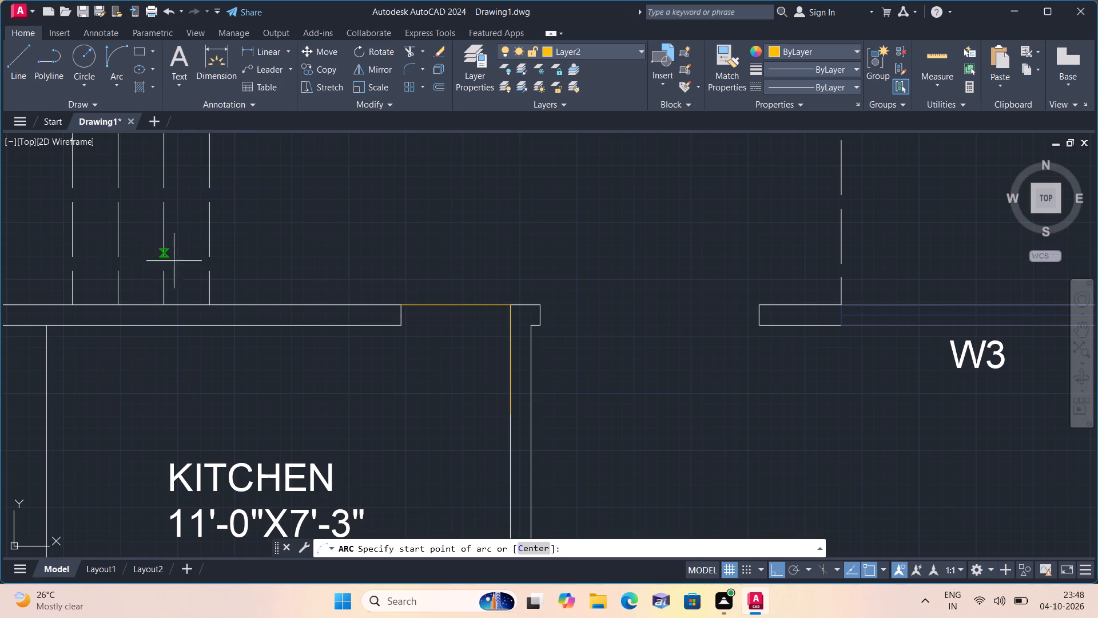
{"action": "left_click", "coordinate": [507, 414]}
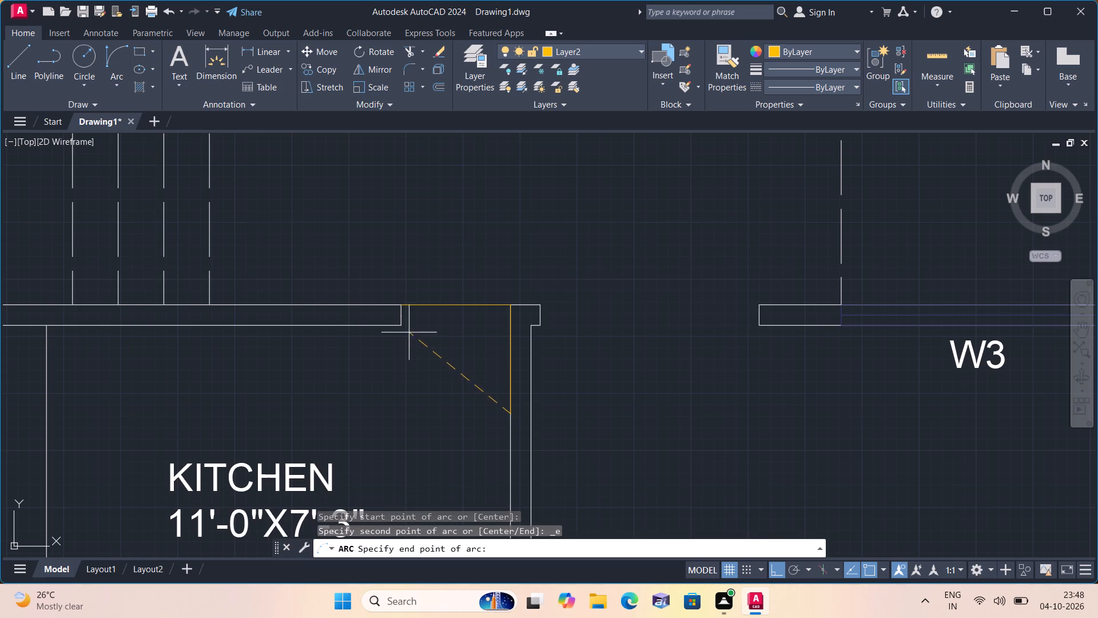
{"action": "left_click", "coordinate": [399, 328]}
{"action": "left_click", "coordinate": [397, 386]}
Draw a line closing the dining–sitout doorway along the wall's south face from west to east jamb, continuing 2' north as the east leaf.
{"action": "scroll", "coordinate": [397, 386], "scroll_direction": "down", "scroll_amount": 1}
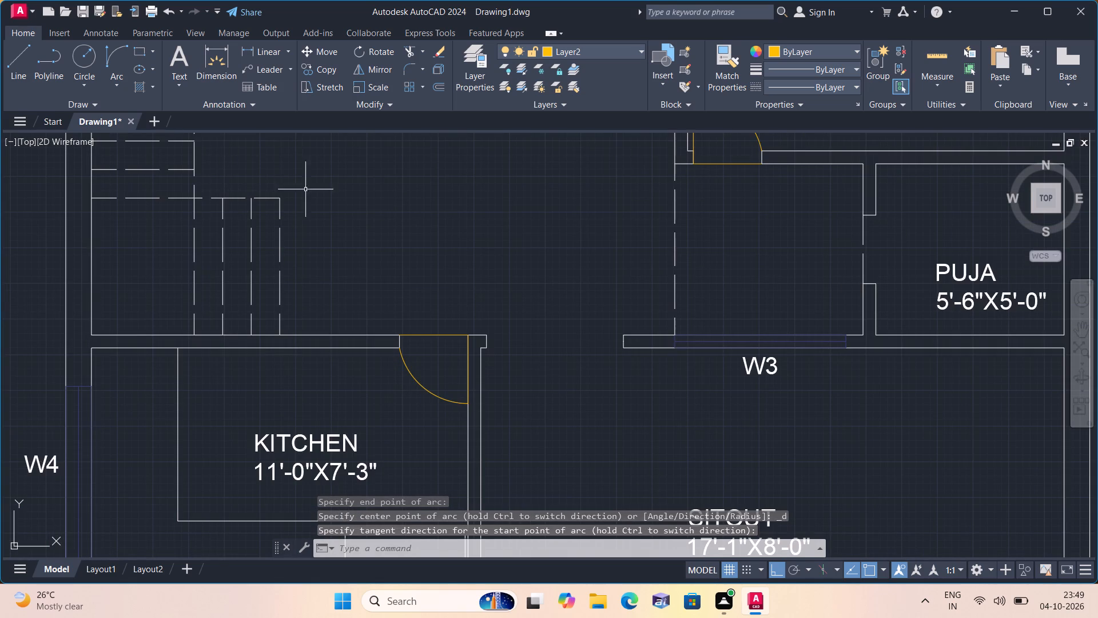
{"action": "type", "text": "l"}
{"action": "key", "text": "space"}
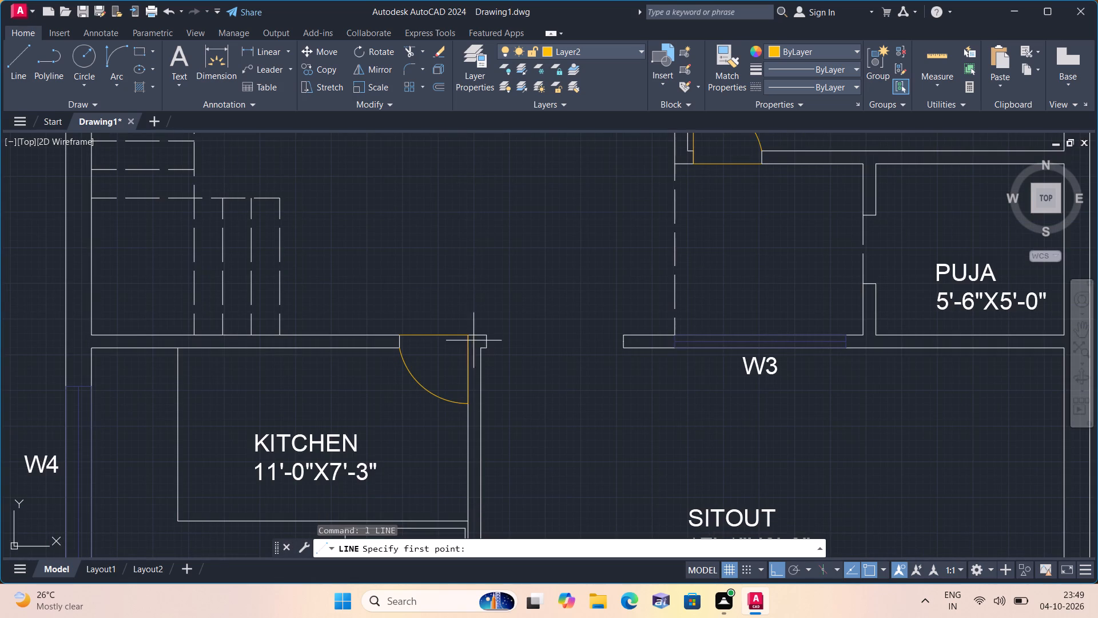
{"action": "scroll", "coordinate": [474, 363], "scroll_direction": "up", "scroll_amount": 2}
{"action": "left_click", "coordinate": [508, 325]}
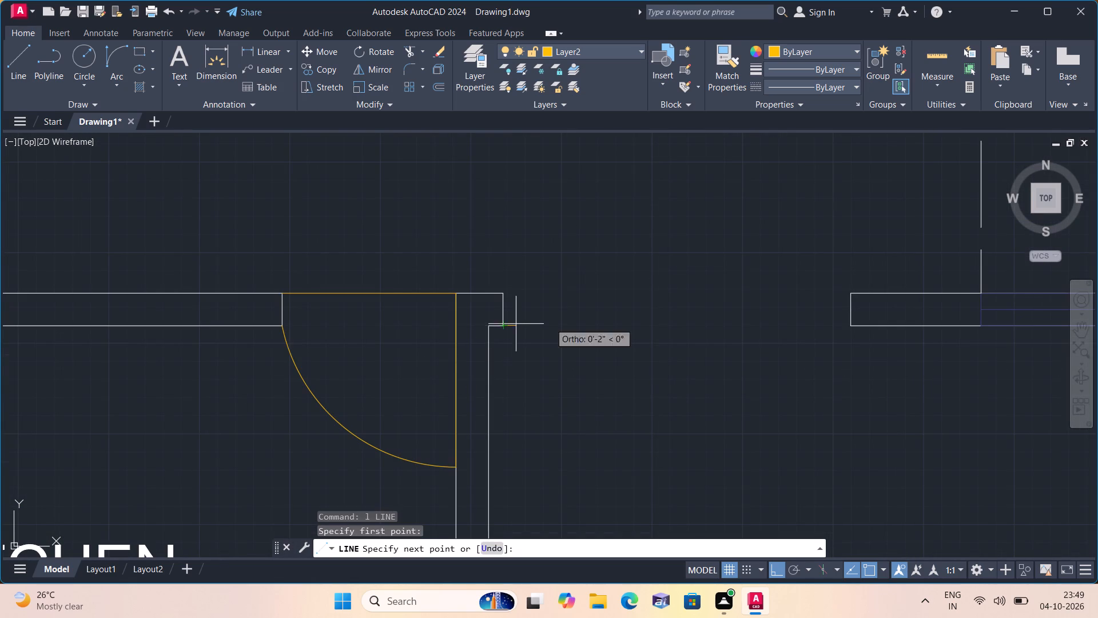
{"action": "left_click", "coordinate": [847, 327]}
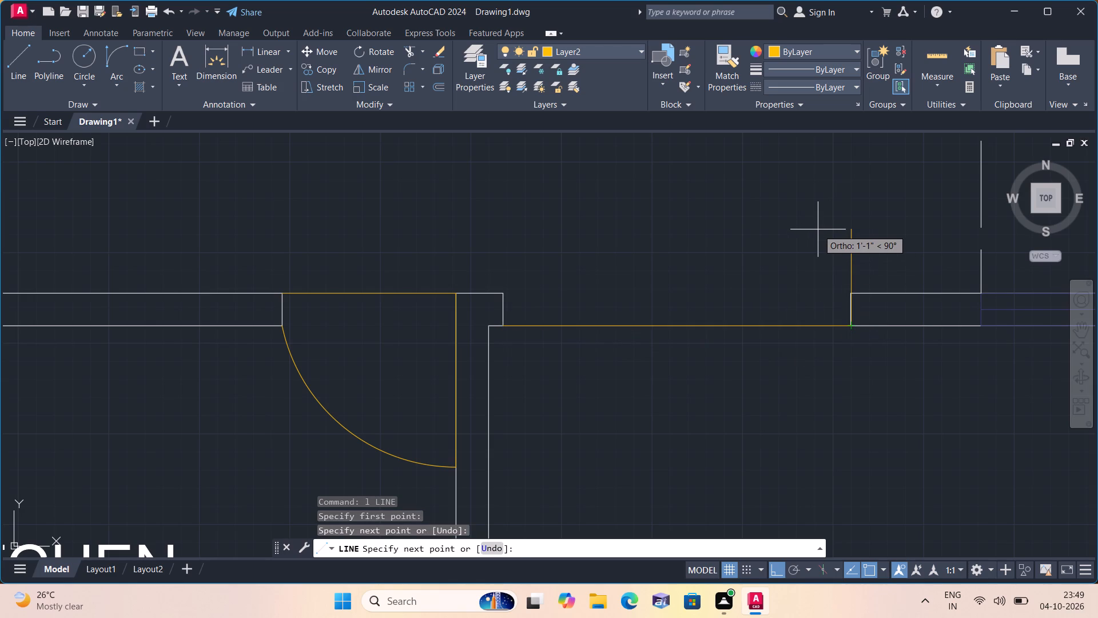
{"action": "type", "text": "2'"}
{"action": "key", "text": "space"}
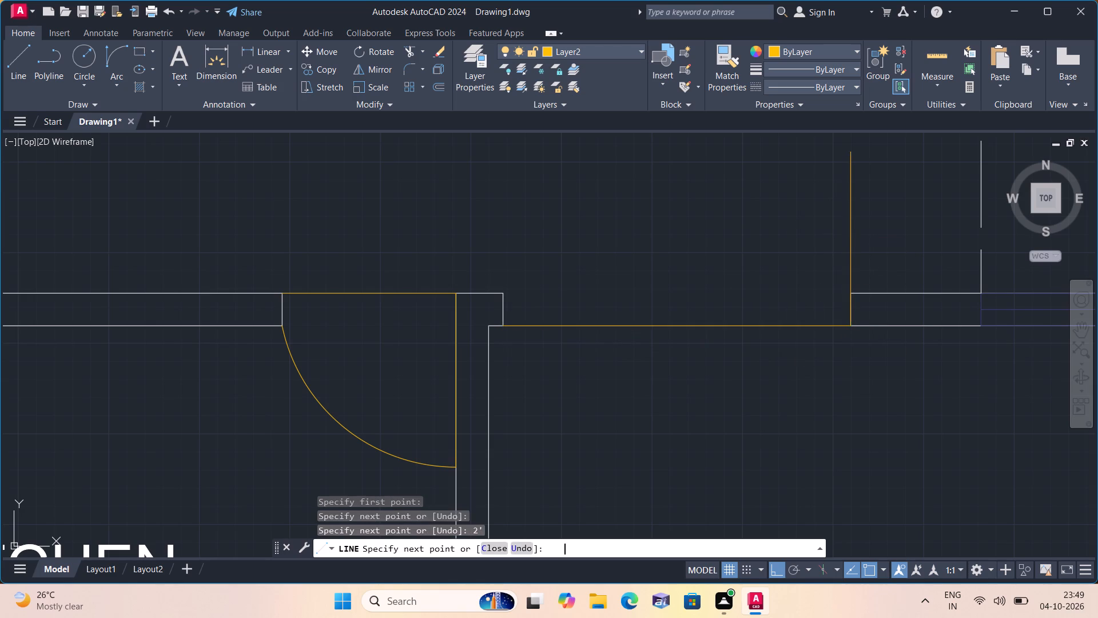
{"action": "key", "text": "Escape"}
Draw the dining–sitout doorway's west door leaf as a 2' line running north from the west jamb's south corner.
{"action": "key", "text": "space"}
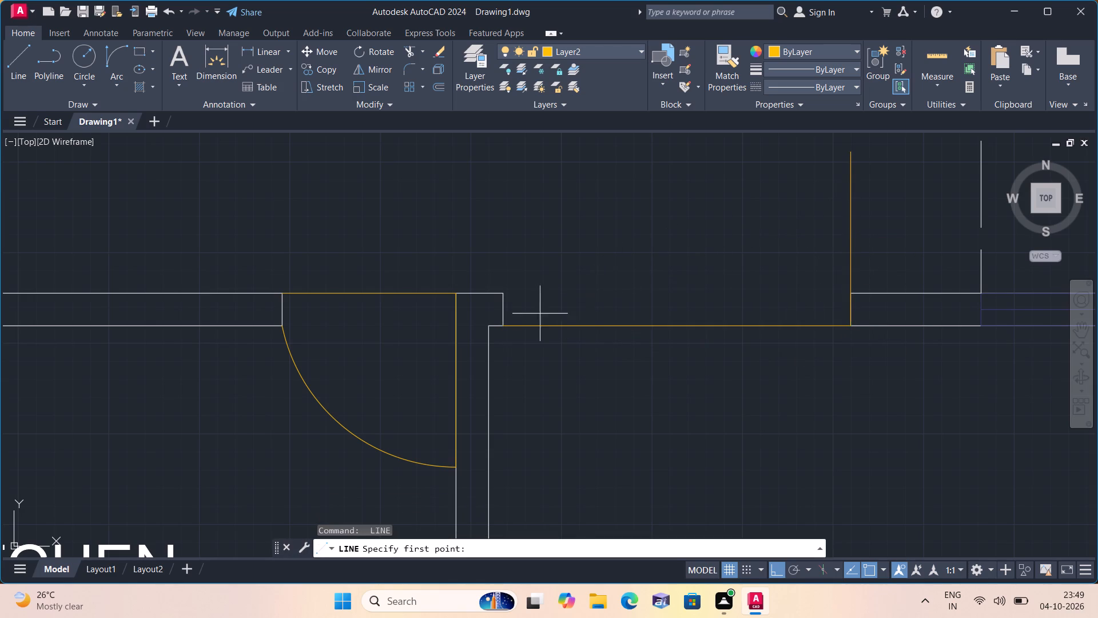
{"action": "scroll", "coordinate": [511, 314], "scroll_direction": "up", "scroll_amount": 1}
{"action": "left_click", "coordinate": [494, 331]}
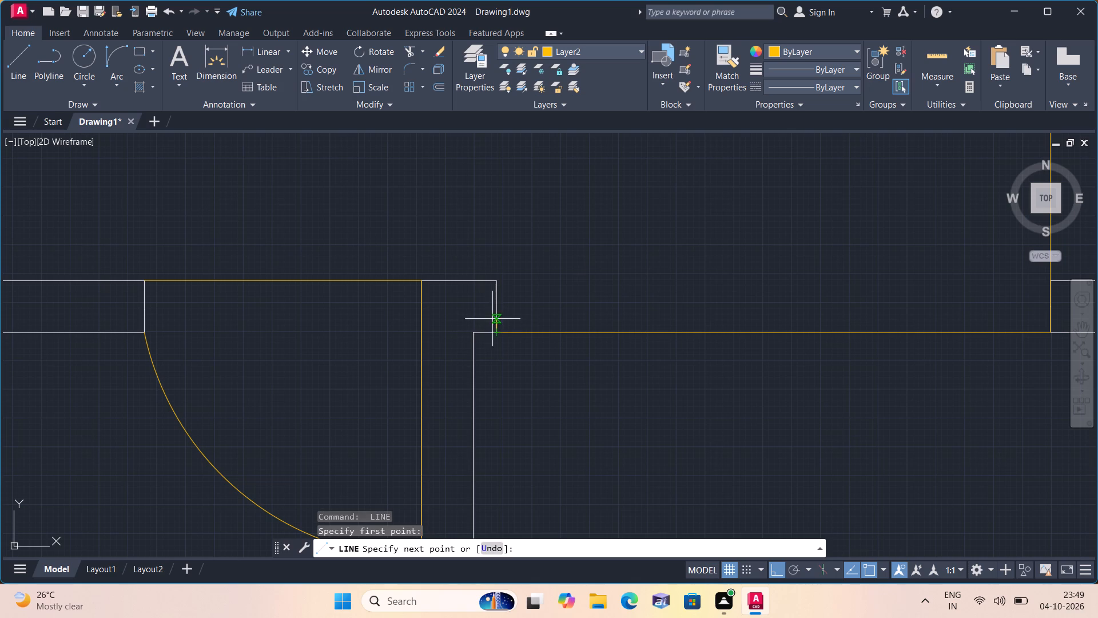
{"action": "type", "text": "2'"}
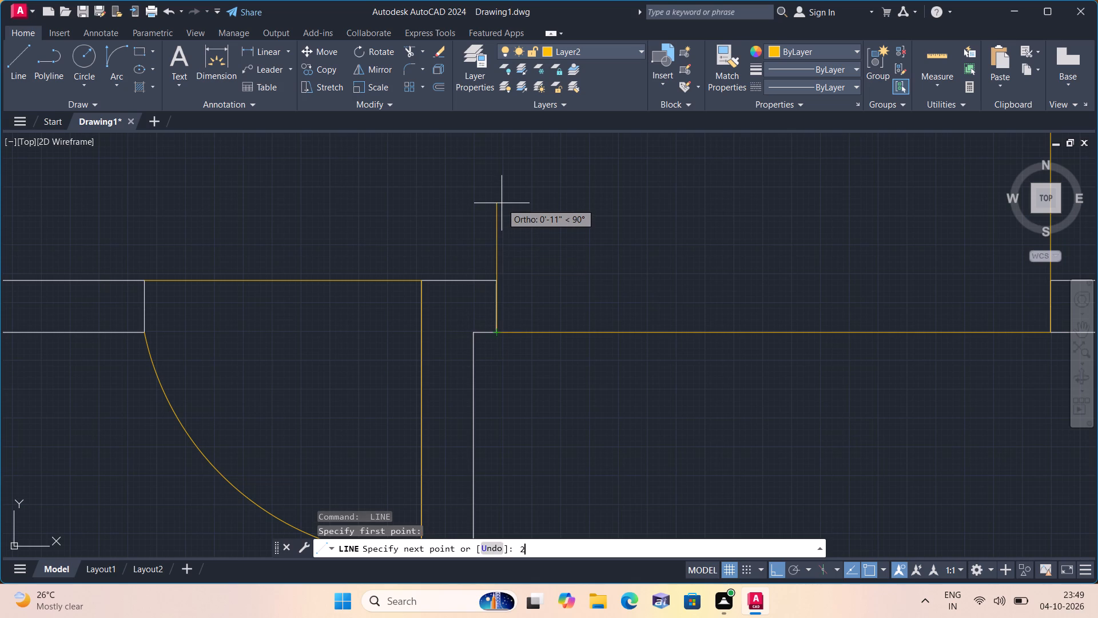
{"action": "key", "text": "space"}
{"action": "key", "text": "Escape"}
Draw a short centre marker line running north from the midpoint of the dining–sitout doorway's closing line.
{"action": "scroll", "coordinate": [500, 204], "scroll_direction": "down", "scroll_amount": 1}
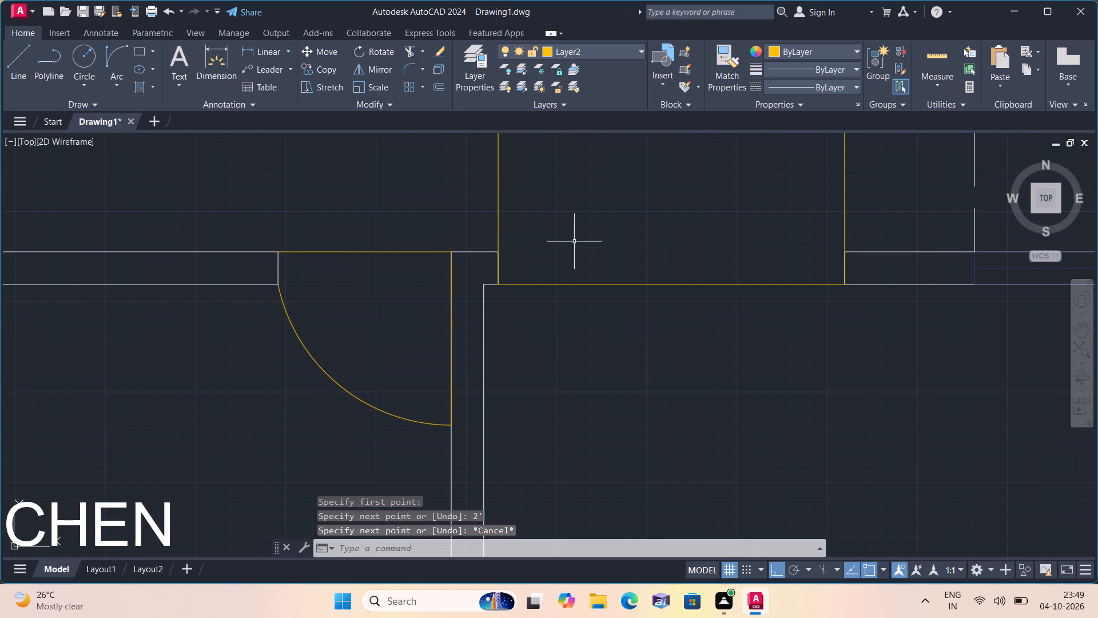
{"action": "key", "text": "l"}
{"action": "key", "text": "space"}
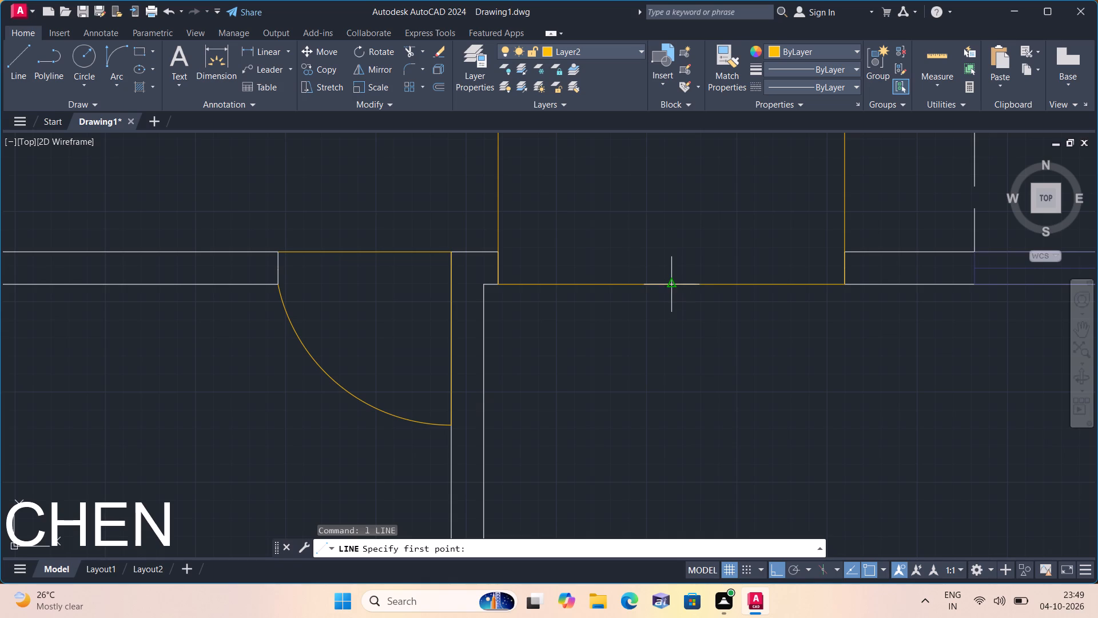
{"action": "left_click", "coordinate": [669, 285]}
{"action": "left_click", "coordinate": [671, 272]}
{"action": "key", "text": "space"}
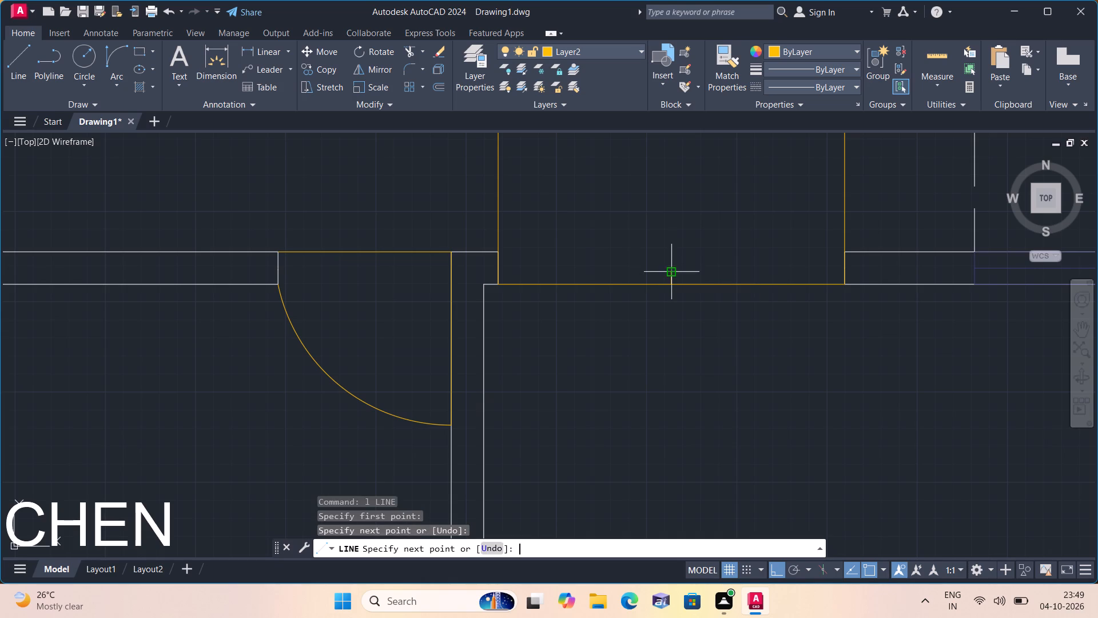
Draw the west leaf's swing as a start-end-direction arc from its north end to the closing line's midpoint.
{"action": "middle_click_drag", "start_coordinate": [602, 241], "coordinate": [598, 321]}
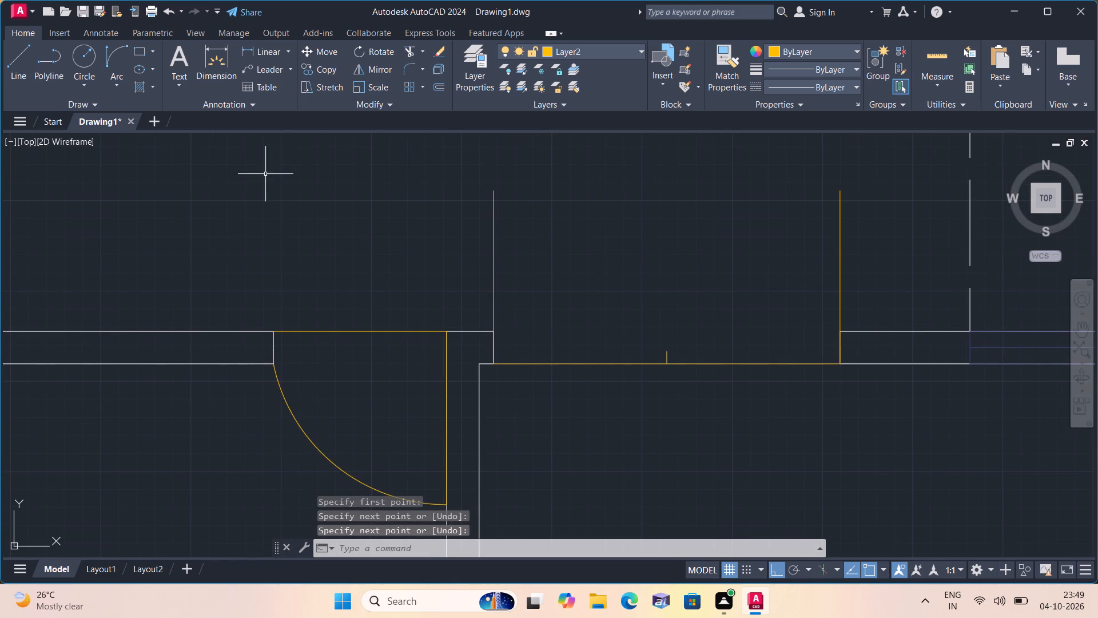
{"action": "left_click", "coordinate": [116, 88]}
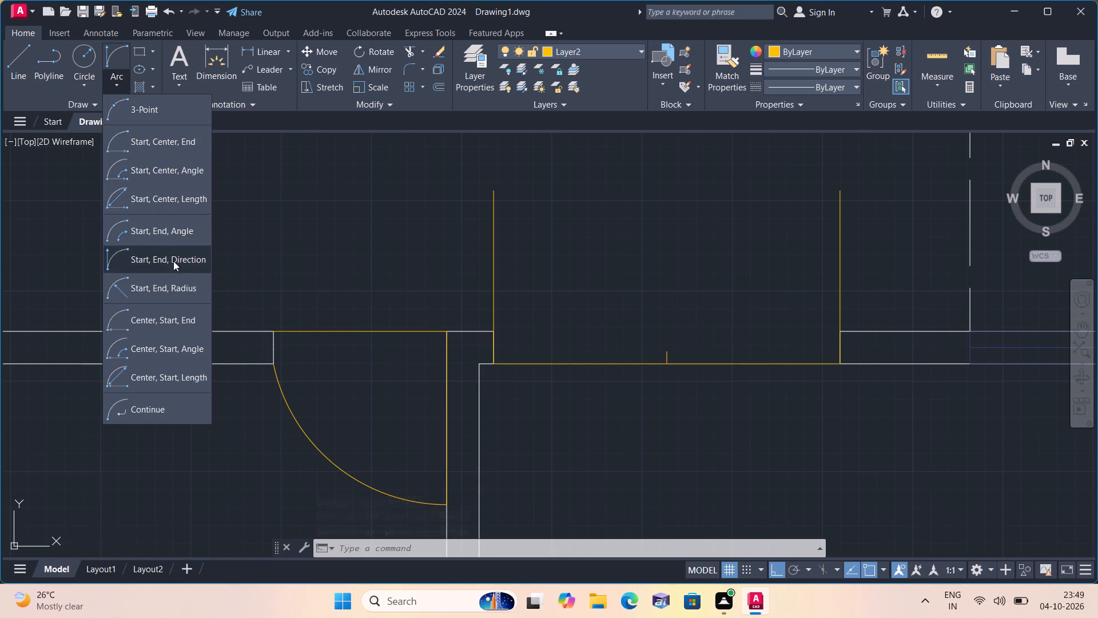
{"action": "left_click", "coordinate": [173, 257]}
{"action": "left_click", "coordinate": [489, 188]}
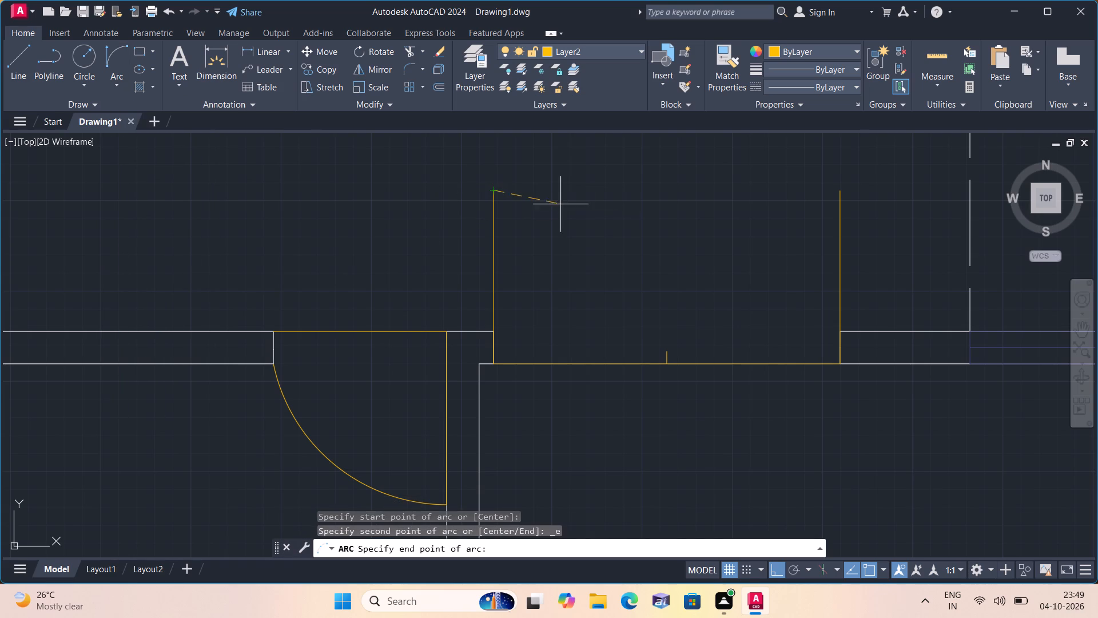
{"action": "left_click", "coordinate": [663, 365]}
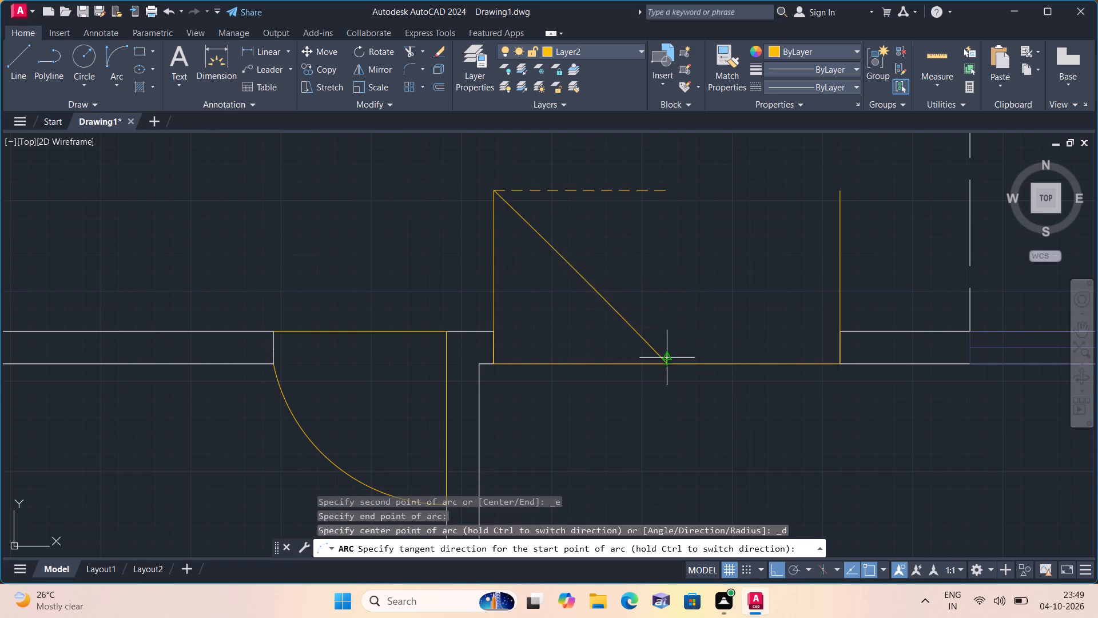
{"action": "left_click", "coordinate": [658, 257]}
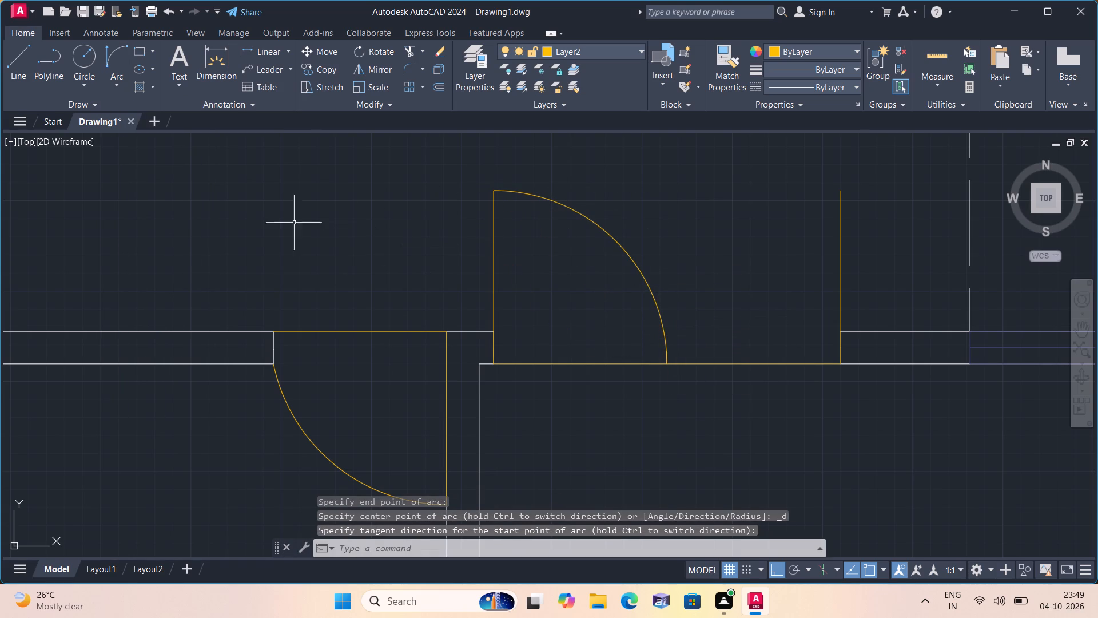
Draw the east leaf's swing as a start-end-direction arc from its north end to the closing line's midpoint.
{"action": "left_click", "coordinate": [114, 84]}
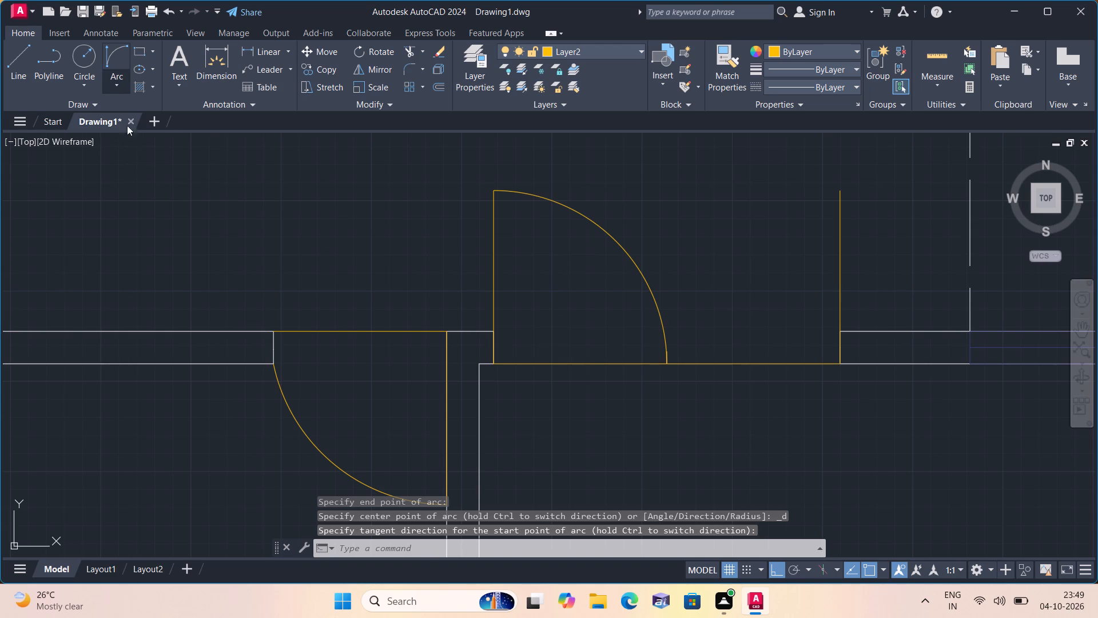
{"action": "left_click", "coordinate": [163, 260]}
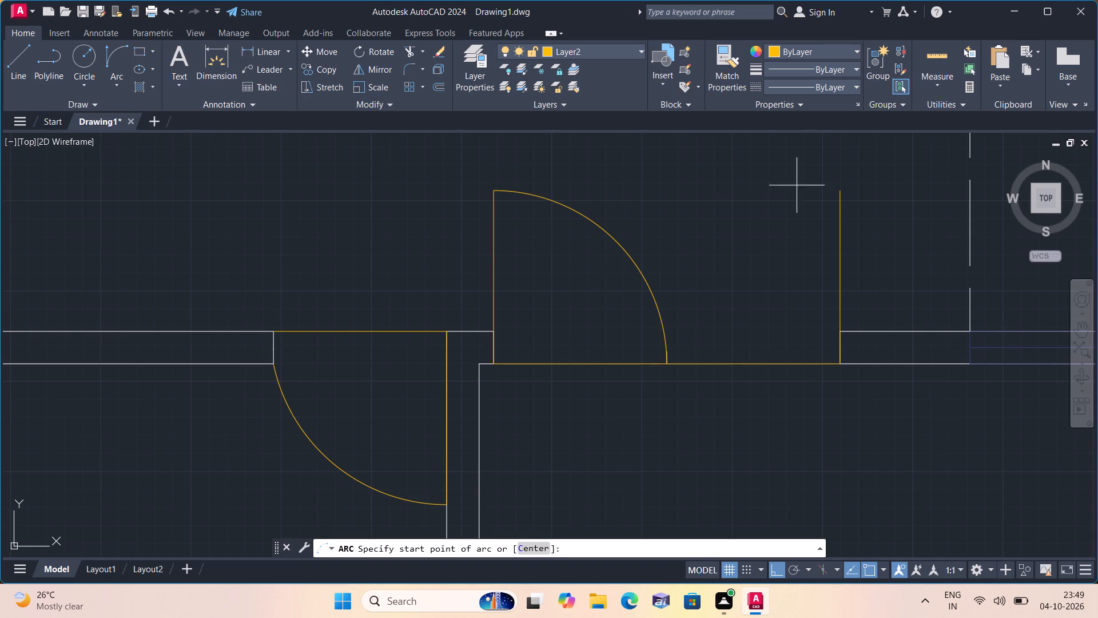
{"action": "left_click", "coordinate": [839, 192]}
{"action": "scroll", "coordinate": [667, 394], "scroll_direction": "up", "scroll_amount": 3}
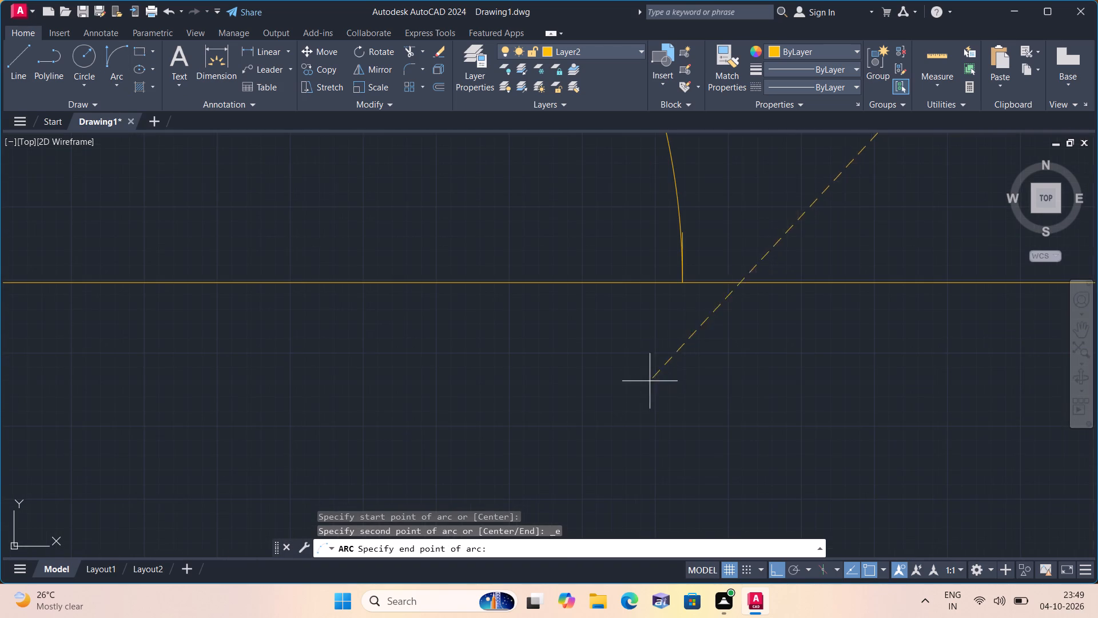
{"action": "left_click", "coordinate": [681, 282]}
{"action": "left_click", "coordinate": [646, 205]}
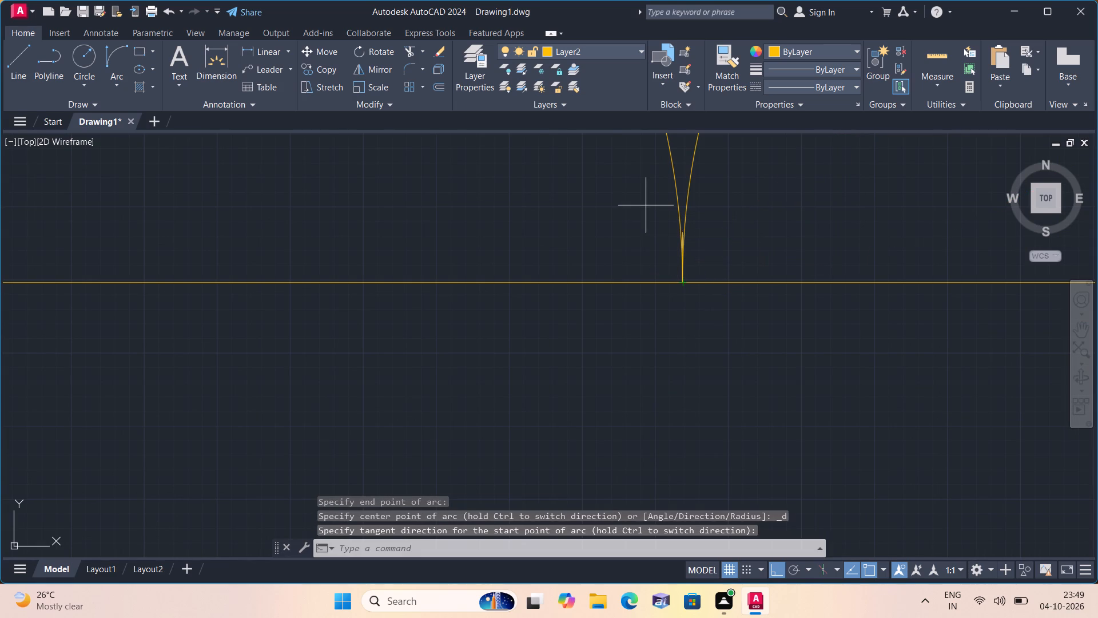
Erase the short centre marker line between the double door's two swing arcs.
{"action": "scroll", "coordinate": [645, 207], "scroll_direction": "down", "scroll_amount": 2}
{"action": "middle_click_drag", "start_coordinate": [606, 244], "coordinate": [613, 409]}
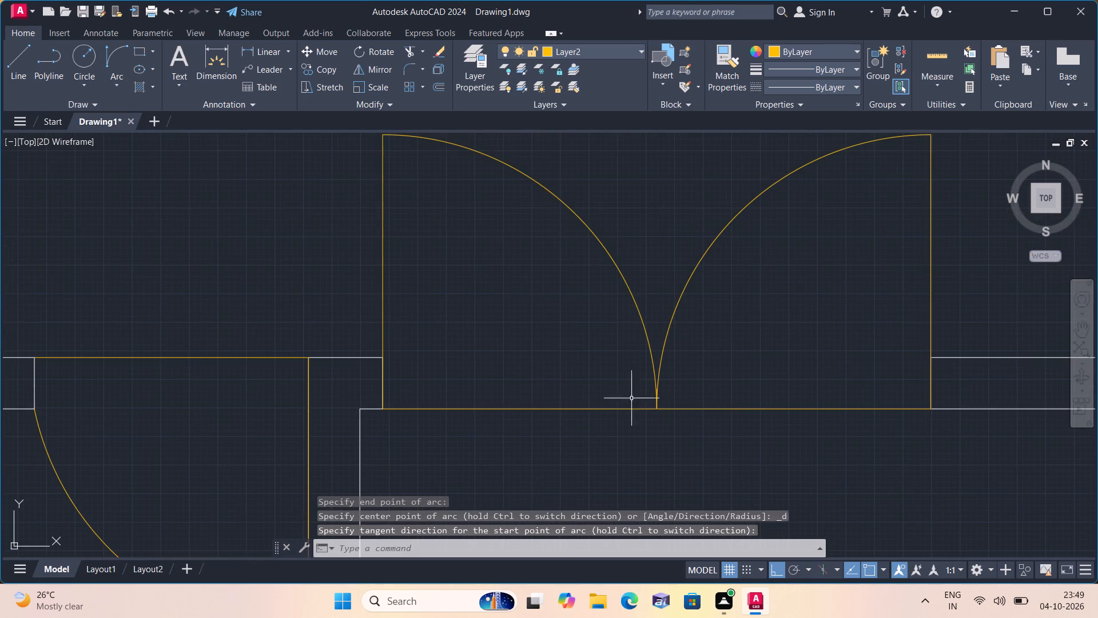
{"action": "scroll", "coordinate": [643, 390], "scroll_direction": "up", "scroll_amount": 3}
{"action": "scroll", "coordinate": [689, 402], "scroll_direction": "up", "scroll_amount": 3}
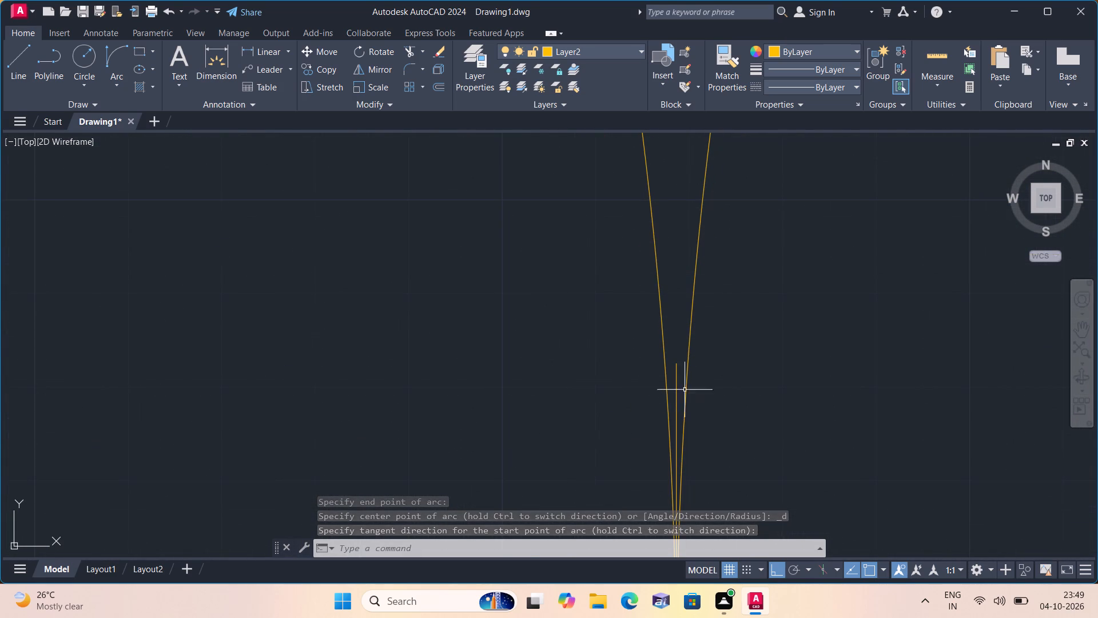
{"action": "left_click", "coordinate": [677, 386]}
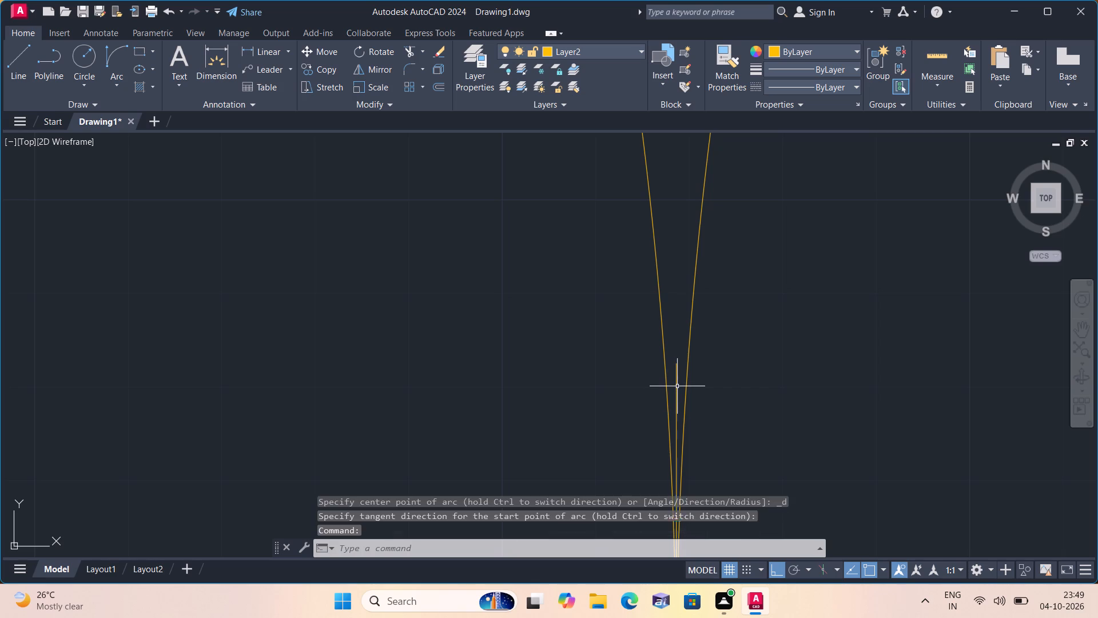
{"action": "key", "text": "Delete"}
Review the whole floor plan, checking the doors, furniture, room labels and window tags from the sitout to the bedrooms.
{"action": "scroll", "coordinate": [677, 386], "scroll_direction": "down", "scroll_amount": 5}
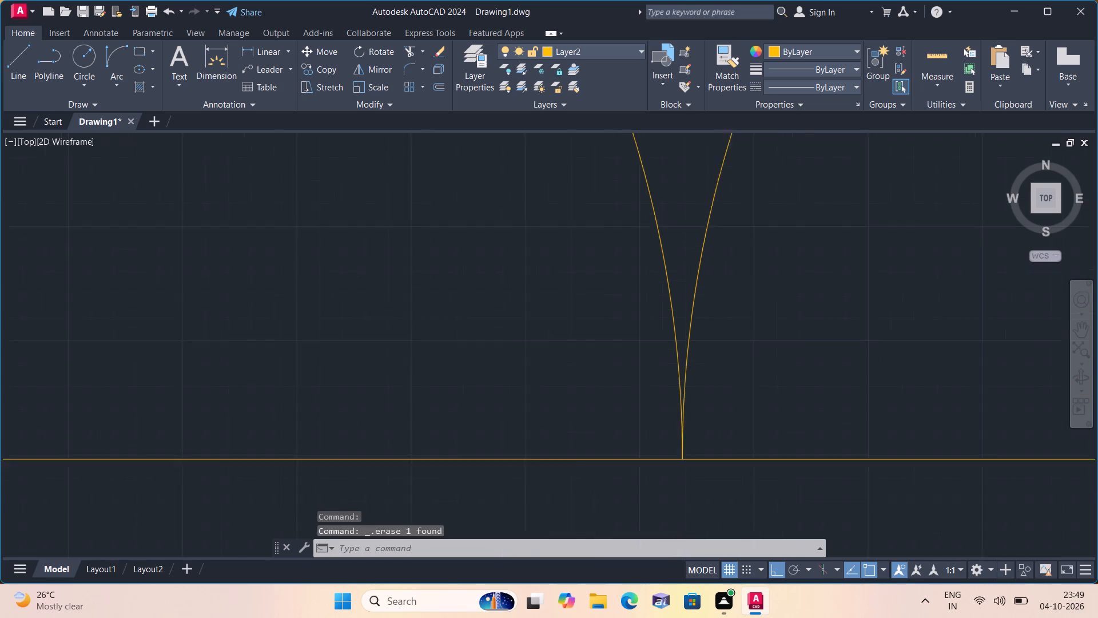
{"action": "scroll", "coordinate": [723, 389], "scroll_direction": "down", "scroll_amount": 5}
{"action": "middle_click_drag", "start_coordinate": [721, 370], "coordinate": [720, 370]}
{"action": "scroll", "coordinate": [720, 370], "scroll_direction": "down", "scroll_amount": 1}
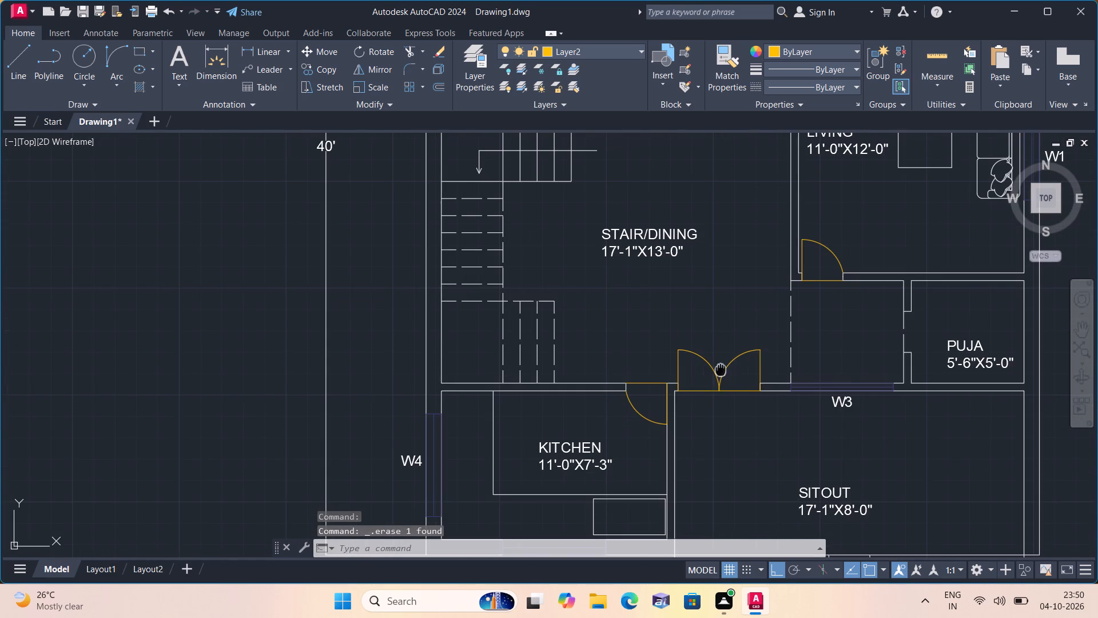
{"action": "middle_click_drag", "start_coordinate": [720, 370], "coordinate": [723, 390]}
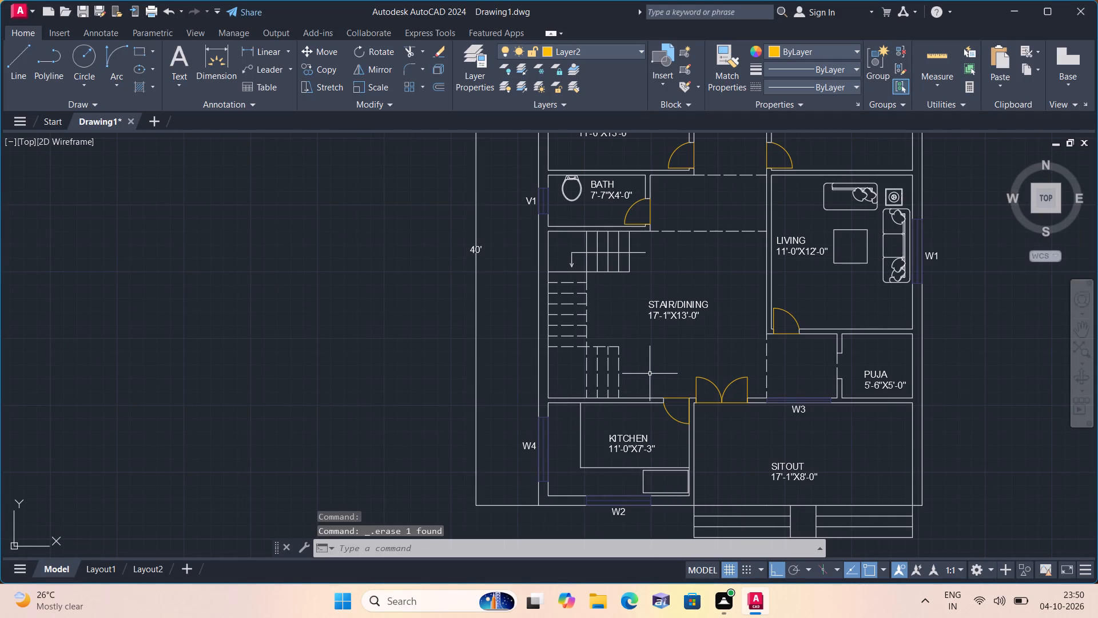
{"action": "scroll", "coordinate": [629, 320], "scroll_direction": "down", "scroll_amount": 2}
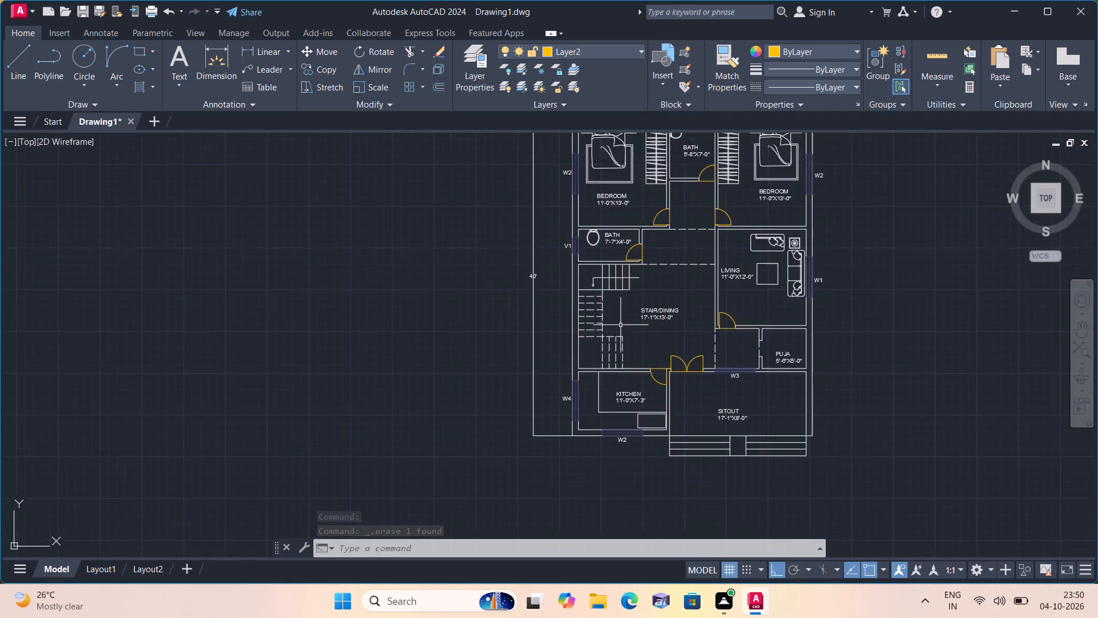
{"action": "middle_click_drag", "start_coordinate": [616, 275], "coordinate": [606, 389]}
{"action": "scroll", "coordinate": [606, 298], "scroll_direction": "up", "scroll_amount": 3}
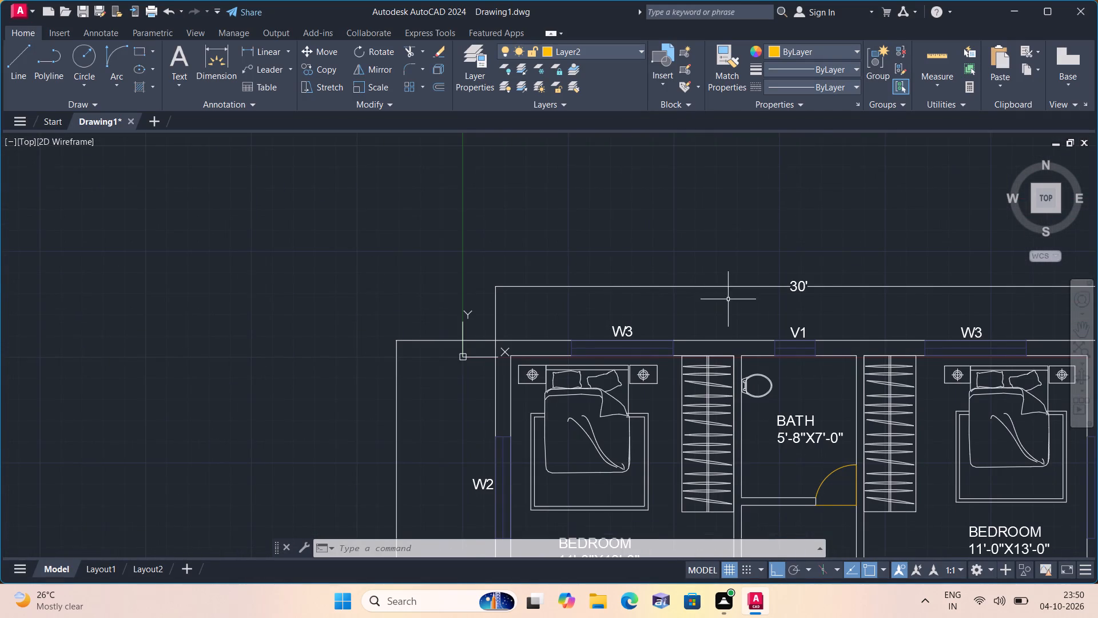
{"action": "middle_click_drag", "start_coordinate": [727, 300], "coordinate": [692, 291]}
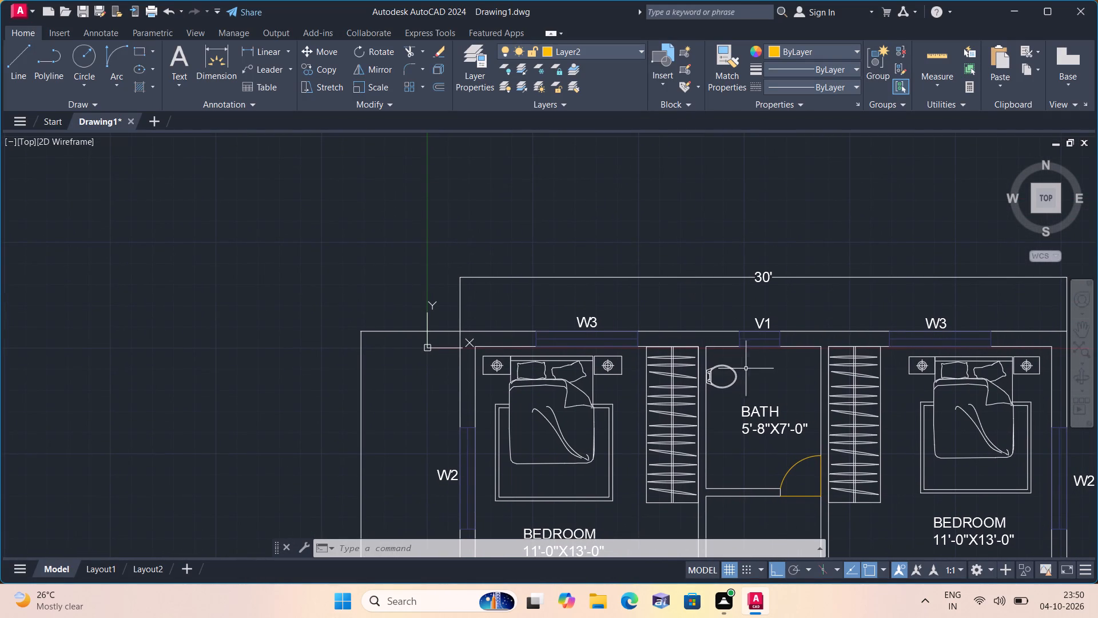
{"action": "middle_click_drag", "start_coordinate": [761, 370], "coordinate": [733, 314]}
{"action": "scroll", "coordinate": [761, 370], "scroll_direction": "down", "scroll_amount": 1}
{"action": "middle_click_drag", "start_coordinate": [754, 353], "coordinate": [747, 336]}
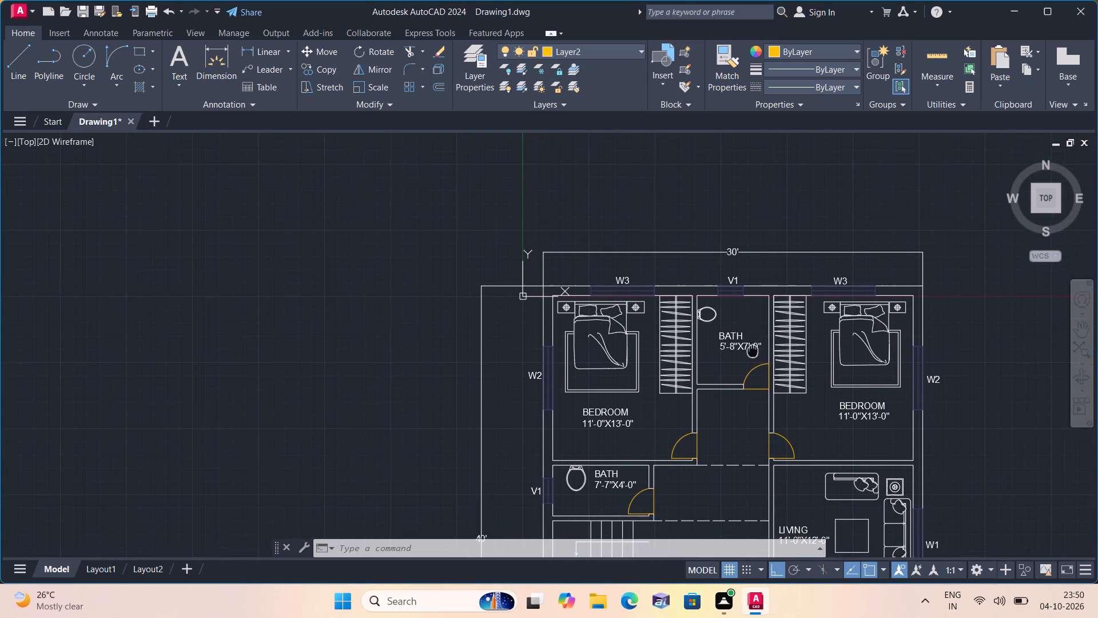
{"action": "middle_click_drag", "start_coordinate": [747, 336], "coordinate": [735, 279]}
{"action": "middle_click_drag", "start_coordinate": [755, 373], "coordinate": [702, 286]}
{"action": "scroll", "coordinate": [746, 364], "scroll_direction": "down", "scroll_amount": 1}
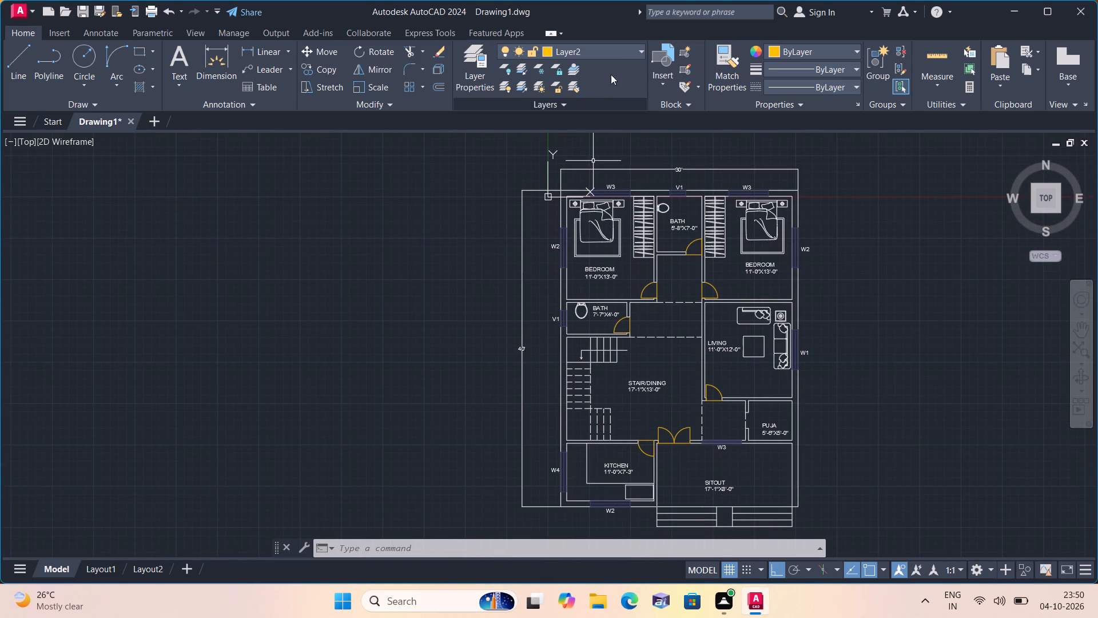
Make layer 0 the current layer.
{"action": "left_click", "coordinate": [617, 57]}
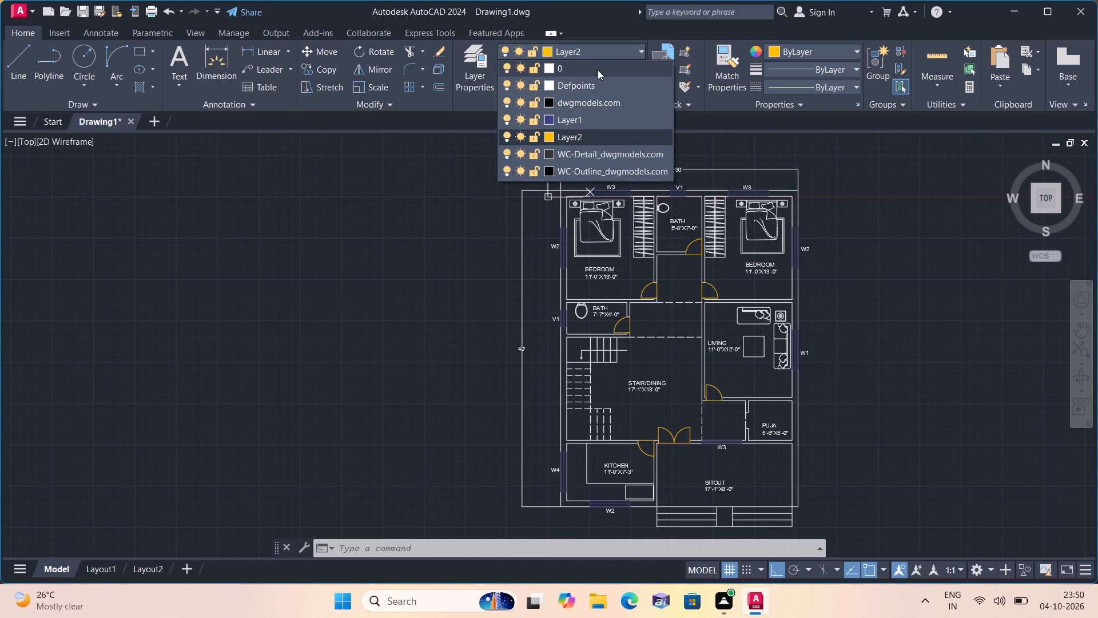
{"action": "left_click", "coordinate": [597, 69]}
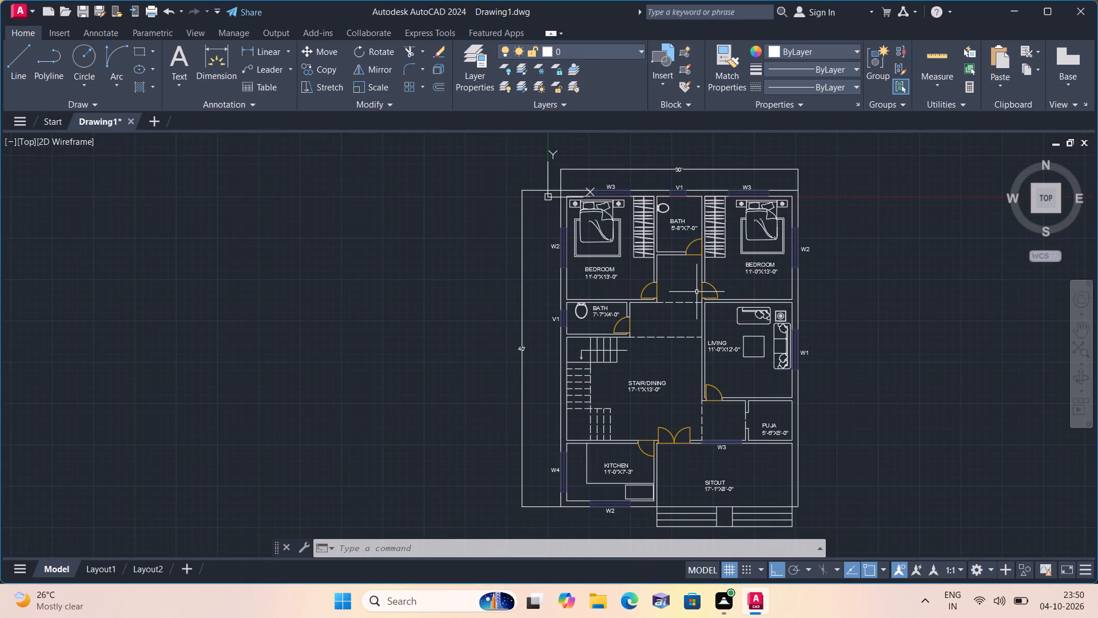
Add a multiline text reading WARDROBE in the empty space east of the puja room.
{"action": "scroll", "coordinate": [697, 292], "scroll_direction": "up", "scroll_amount": 2}
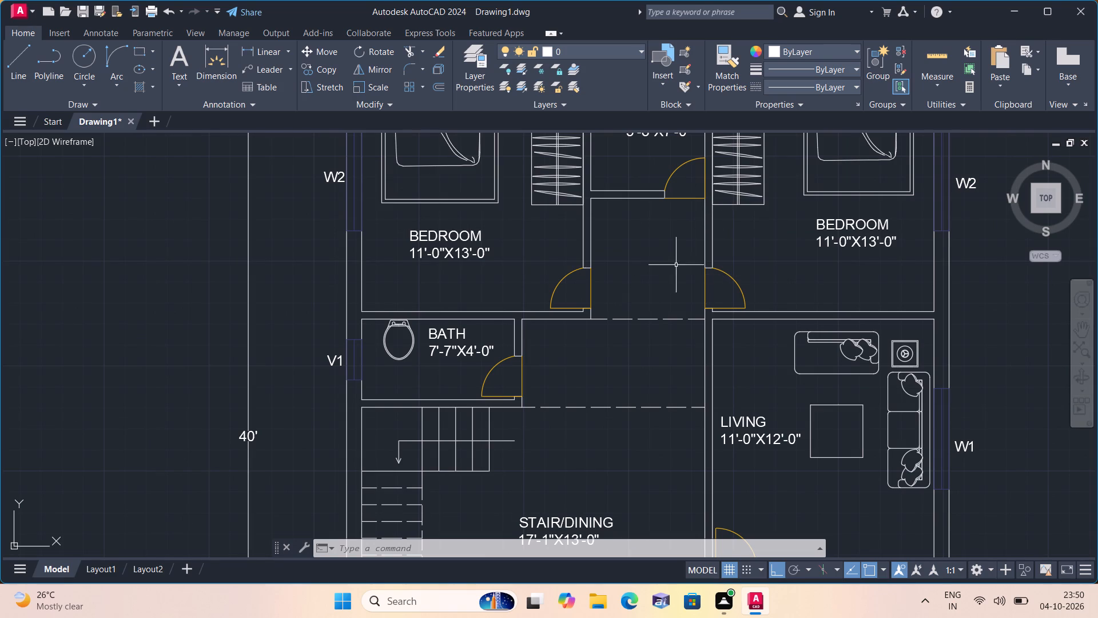
{"action": "middle_click_drag", "start_coordinate": [635, 303], "coordinate": [634, 262]}
{"action": "scroll", "coordinate": [635, 303], "scroll_direction": "down", "scroll_amount": 1}
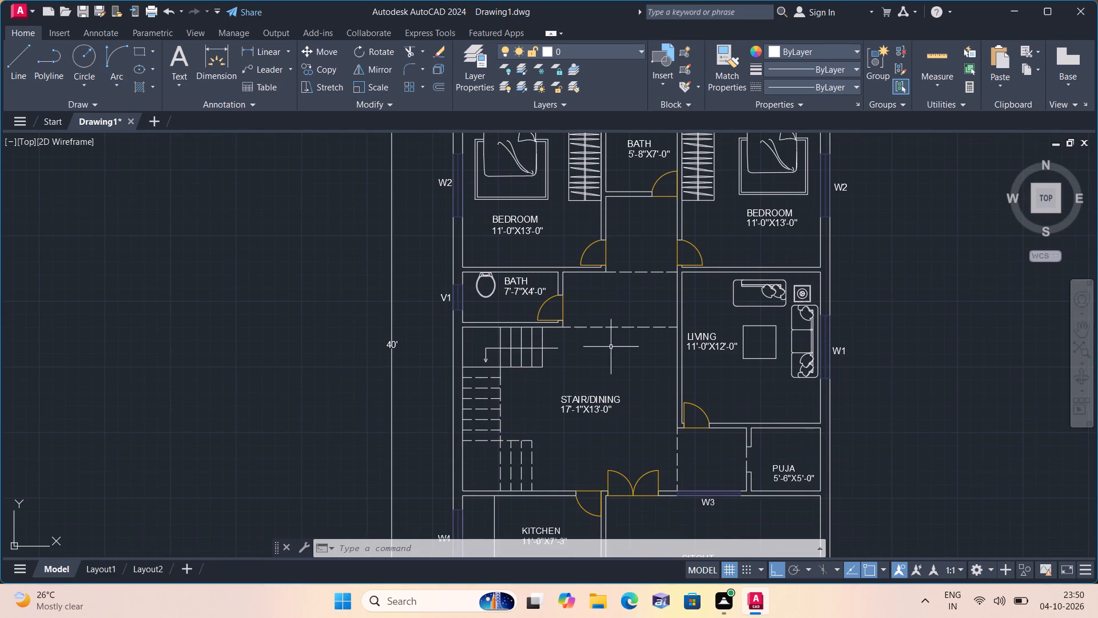
{"action": "middle_click_drag", "start_coordinate": [649, 361], "coordinate": [643, 328]}
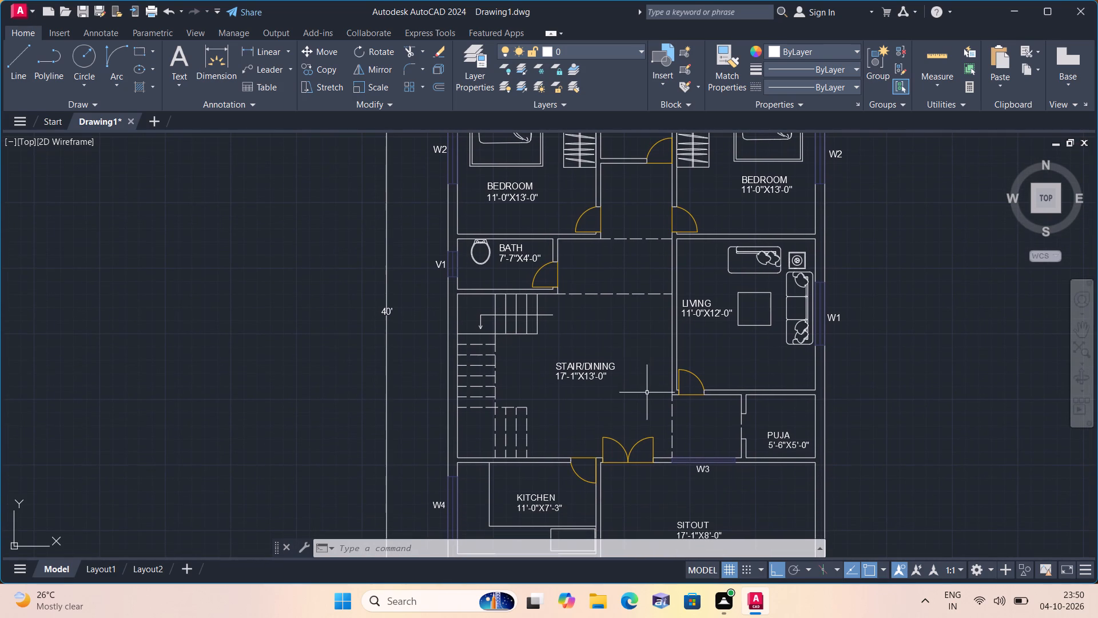
{"action": "middle_click_drag", "start_coordinate": [647, 394], "coordinate": [628, 335]}
{"action": "scroll", "coordinate": [628, 335], "scroll_direction": "up", "scroll_amount": 1}
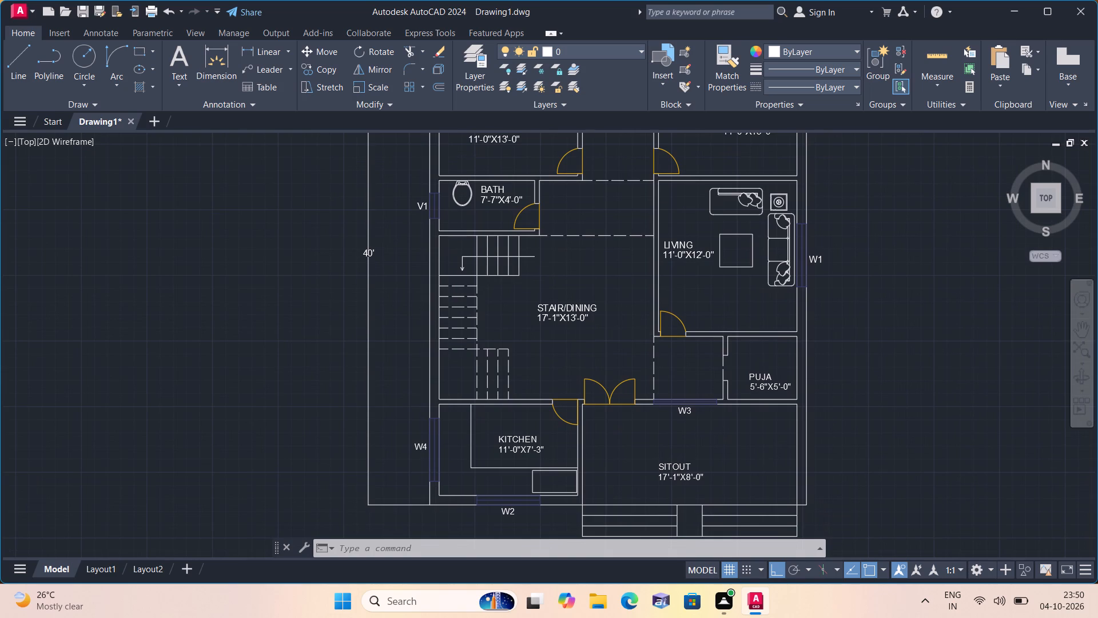
{"action": "middle_click_drag", "start_coordinate": [627, 335], "coordinate": [637, 394]}
{"action": "middle_click_drag", "start_coordinate": [754, 360], "coordinate": [527, 263]}
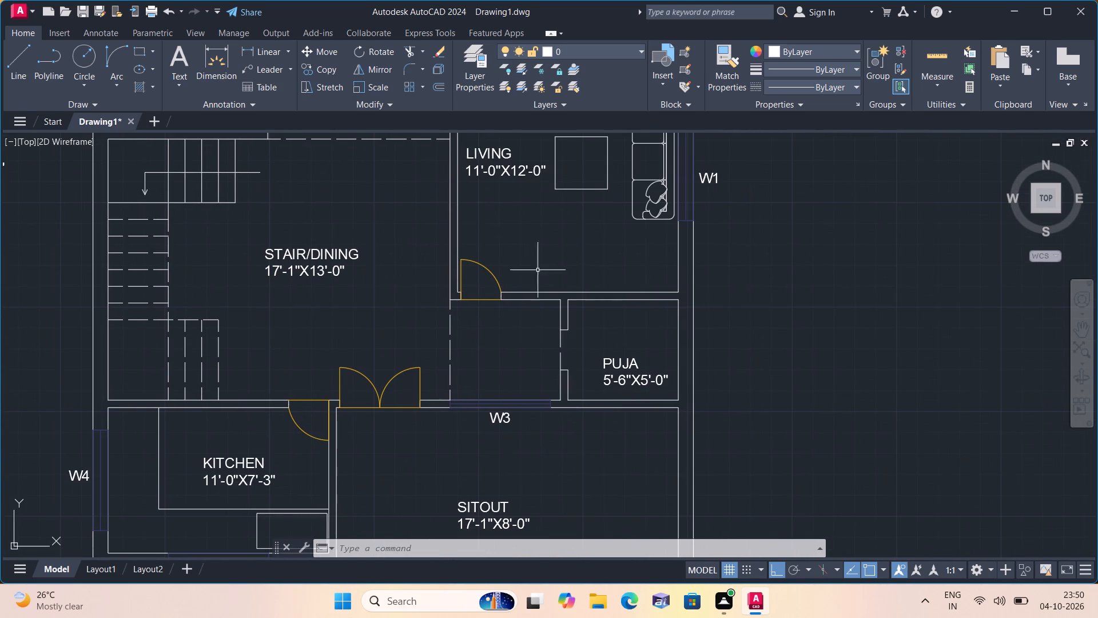
{"action": "type", "text": "mt"}
{"action": "key", "text": "space"}
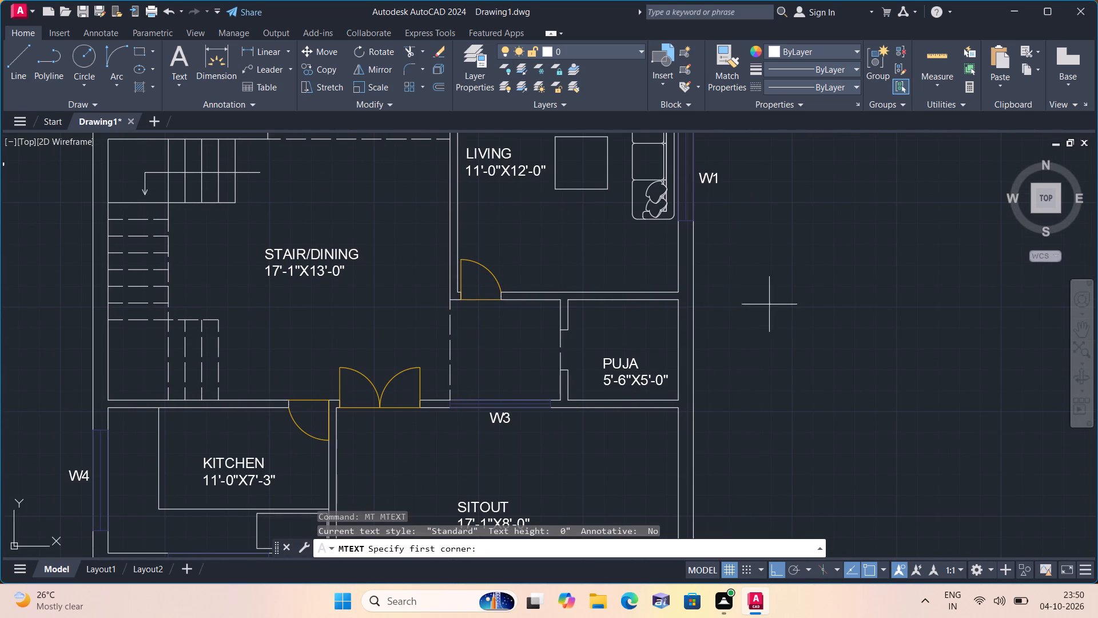
{"action": "triple_click", "coordinate": [811, 317]}
{"action": "left_click", "coordinate": [811, 317]}
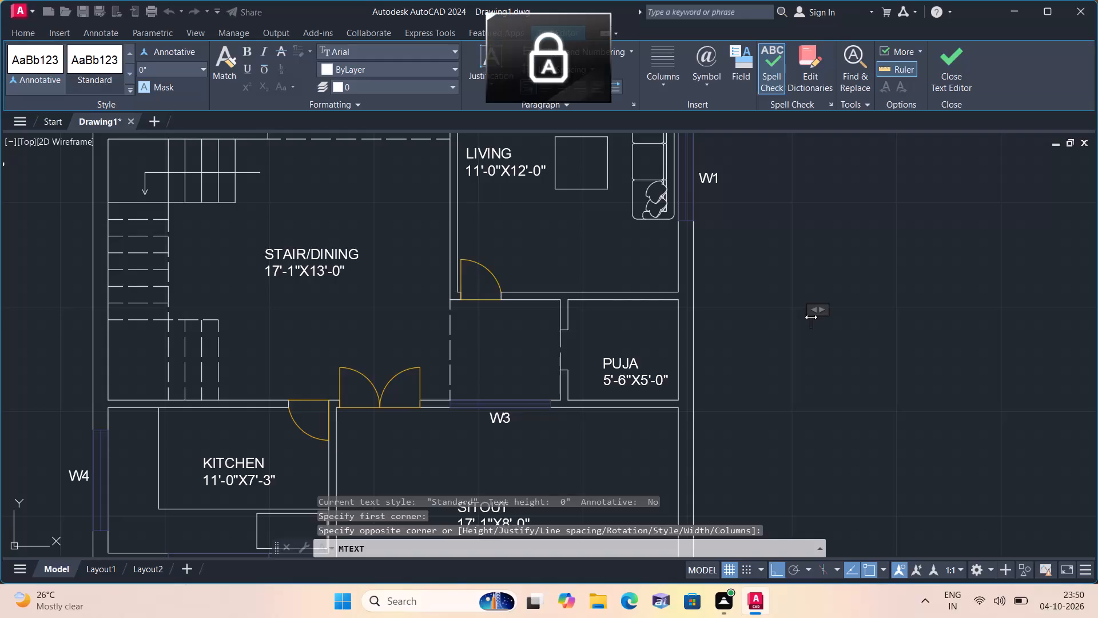
{"action": "type", "text": "WARDROBE"}
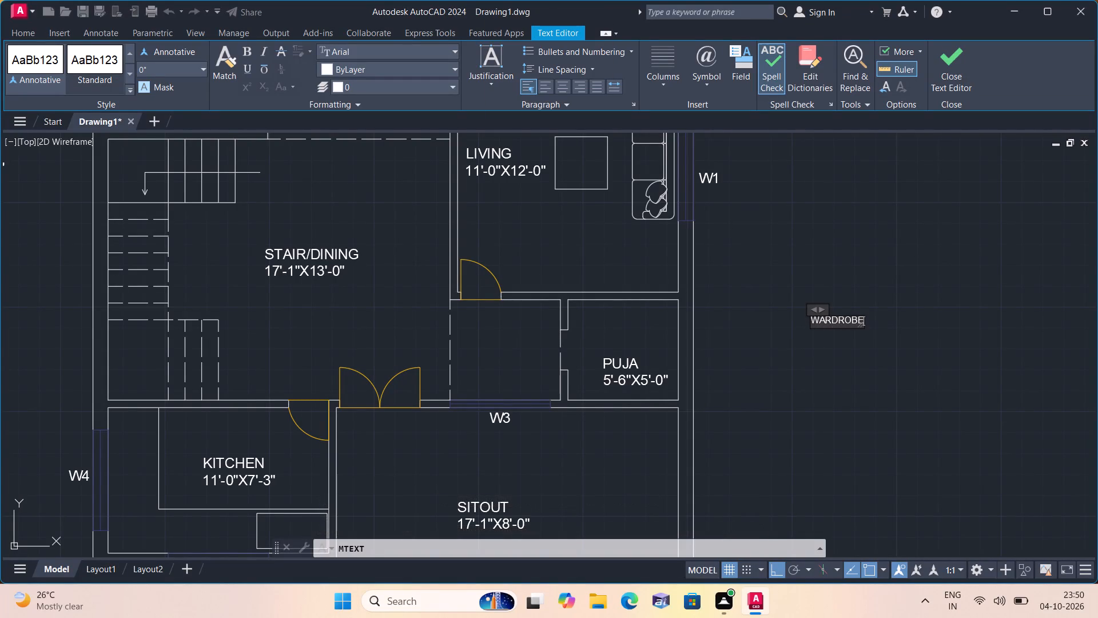
{"action": "left_click", "coordinate": [848, 367]}
Add a multiline text reading D1 below the WARDROBE text outside the plan.
{"action": "key", "text": "space"}
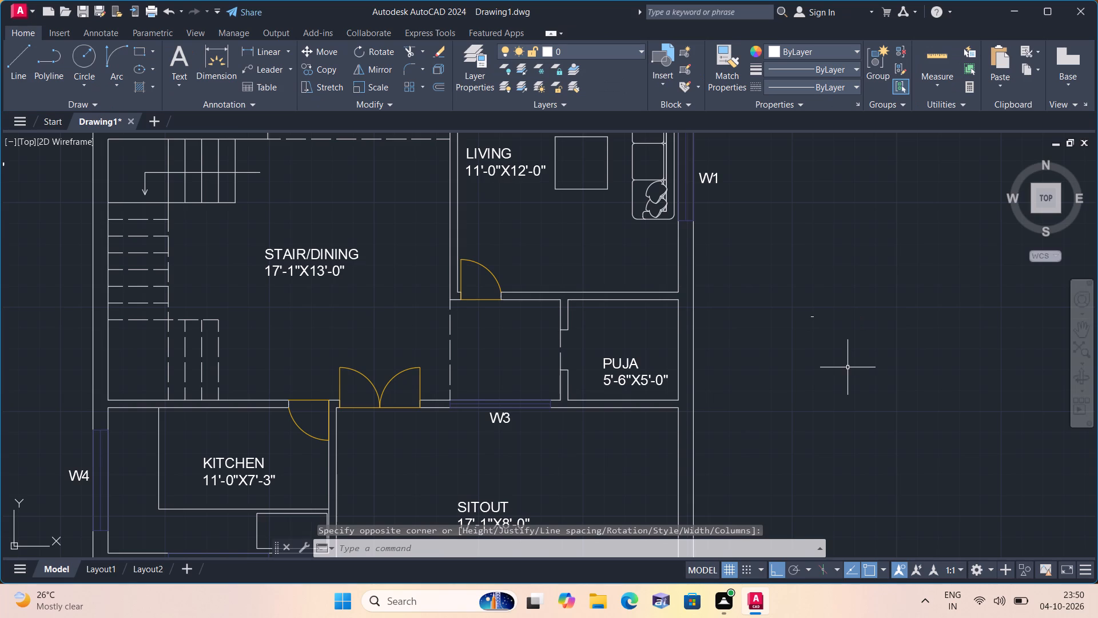
{"action": "triple_click", "coordinate": [837, 374]}
{"action": "left_click", "coordinate": [836, 374]}
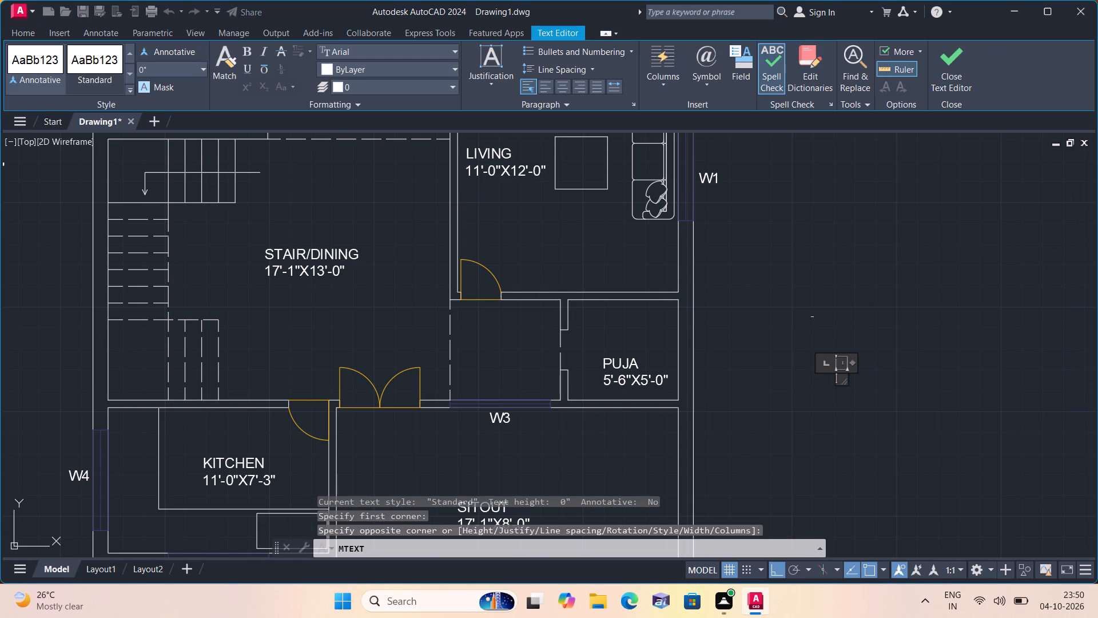
{"action": "key", "text": "d"}
{"action": "key", "text": "1"}
{"action": "left_click", "coordinate": [833, 422]}
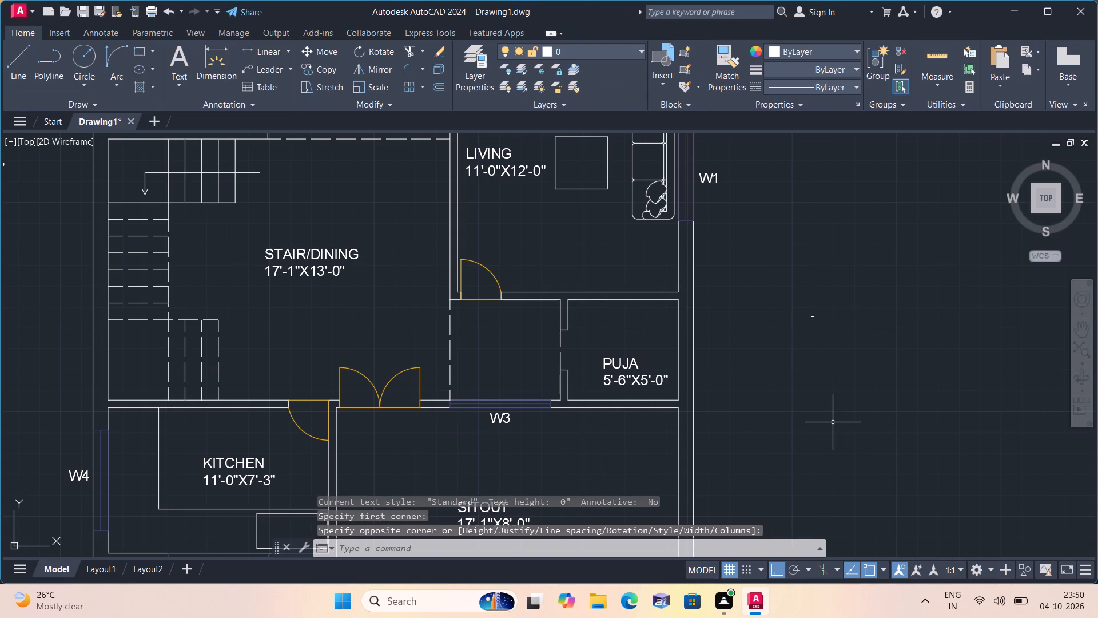
Add a multiline text reading D2 below the D1 text.
{"action": "key", "text": "space"}
{"action": "triple_click", "coordinate": [830, 415]}
{"action": "type", "text": "D2"}
{"action": "left_click", "coordinate": [839, 447]}
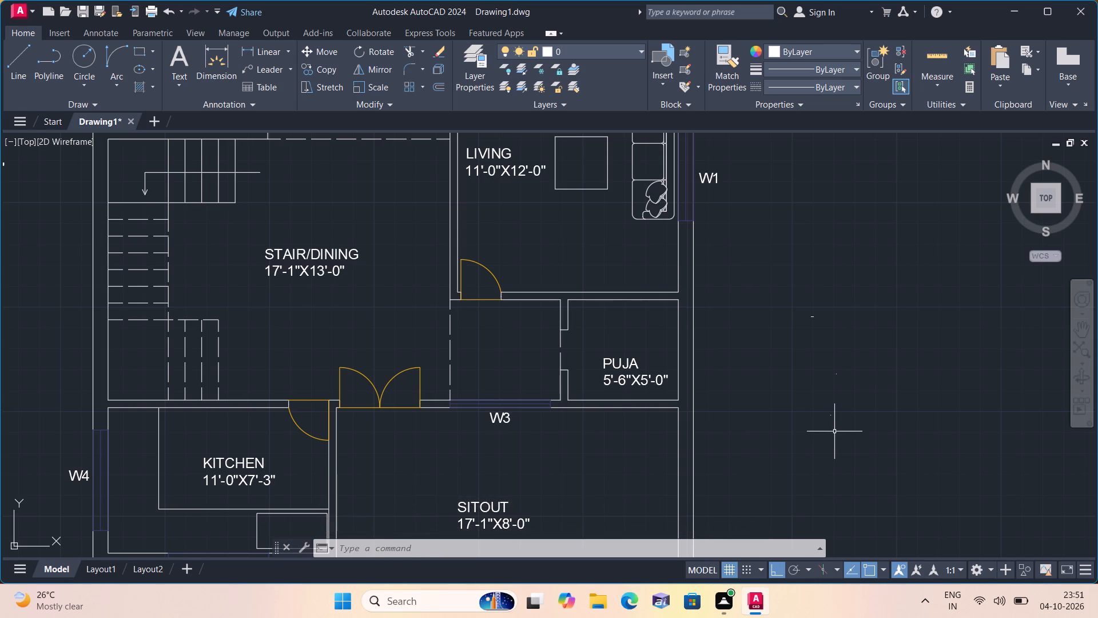
Select the three new texts and all similar multiline texts, and set their text height to 6".
{"action": "left_click", "coordinate": [886, 433]}
{"action": "left_click", "coordinate": [802, 292]}
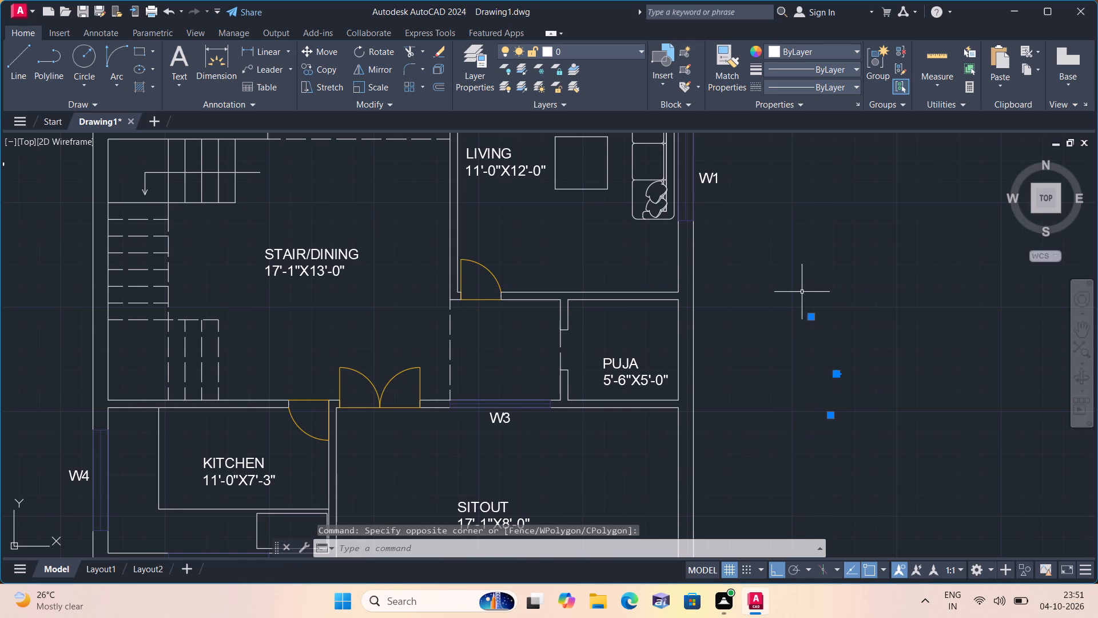
{"action": "right_click", "coordinate": [802, 292]}
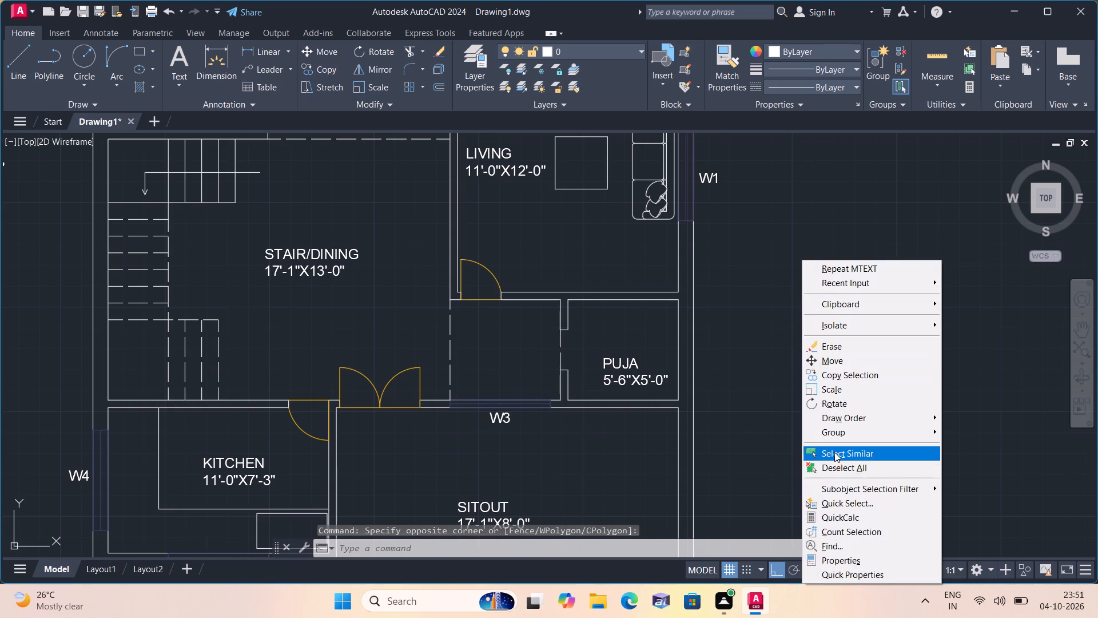
{"action": "left_click", "coordinate": [834, 452]}
{"action": "right_click", "coordinate": [897, 312]}
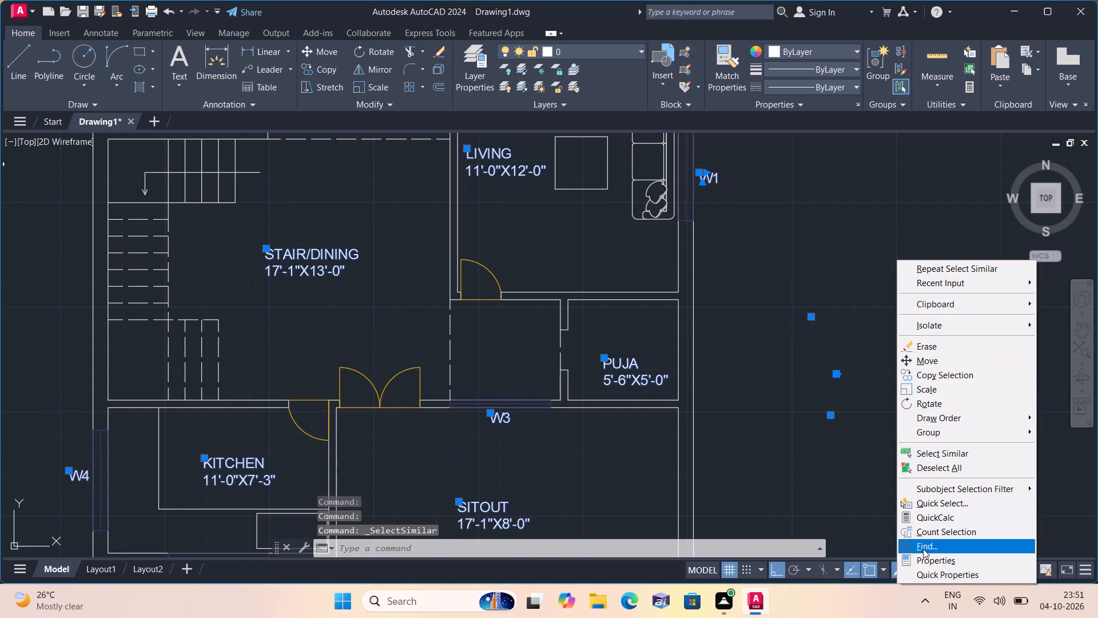
{"action": "left_click", "coordinate": [922, 560]}
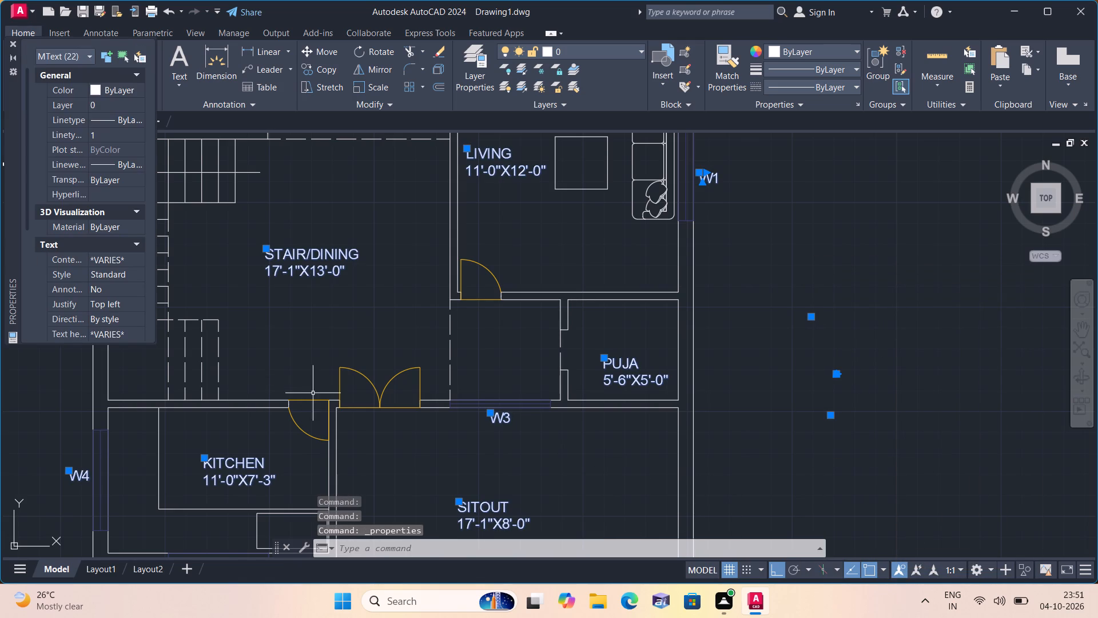
{"action": "scroll", "coordinate": [102, 305], "scroll_direction": "down", "scroll_amount": 2}
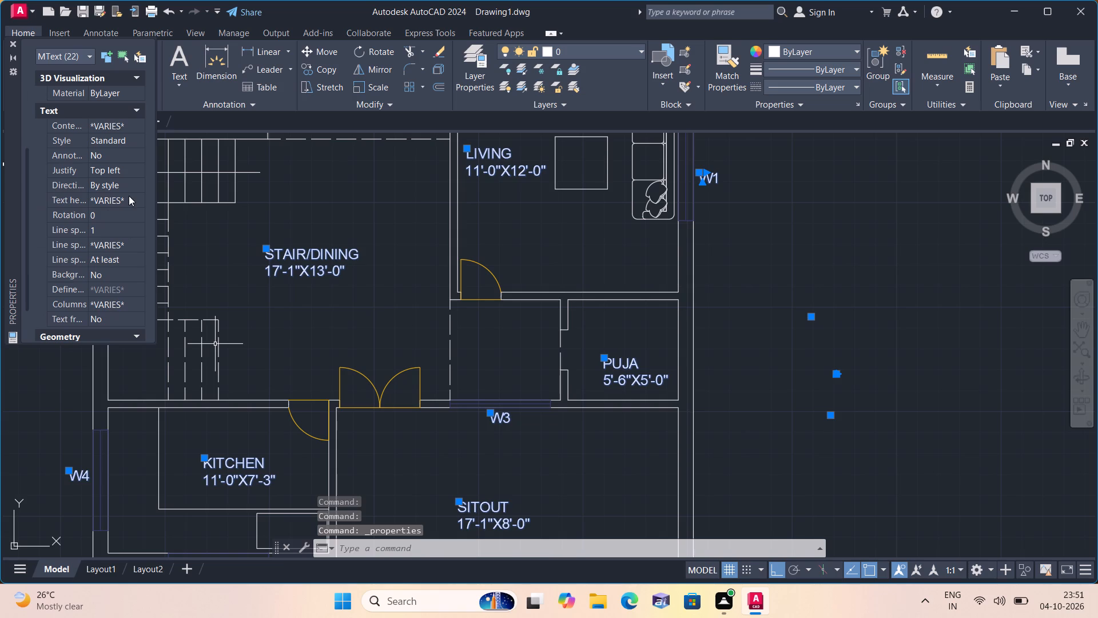
{"action": "left_click", "coordinate": [125, 199]}
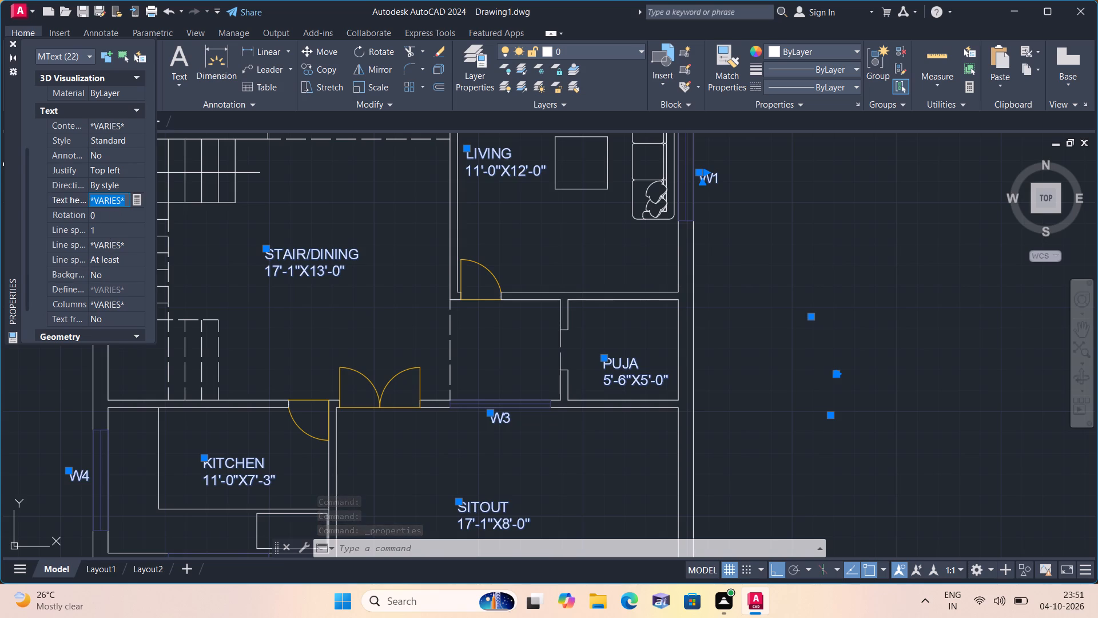
{"action": "key", "text": "BackSpace"}
{"action": "key", "text": "6"}
{"action": "key", "text": "shift+quotedbl"}
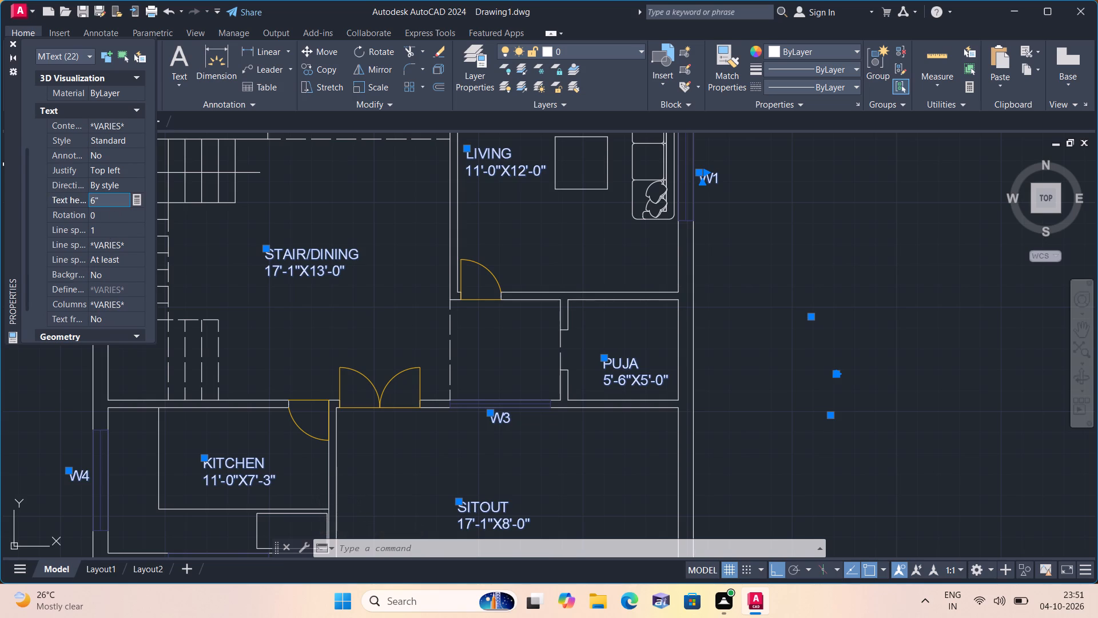
{"action": "left_click", "coordinate": [729, 245]}
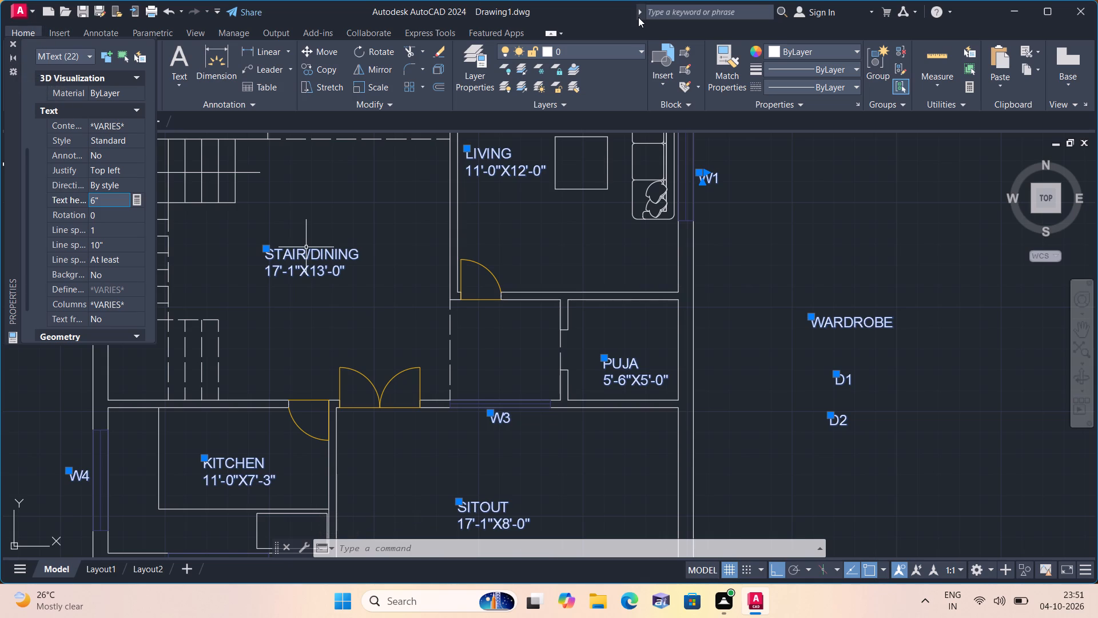
{"action": "left_click", "coordinate": [12, 44]}
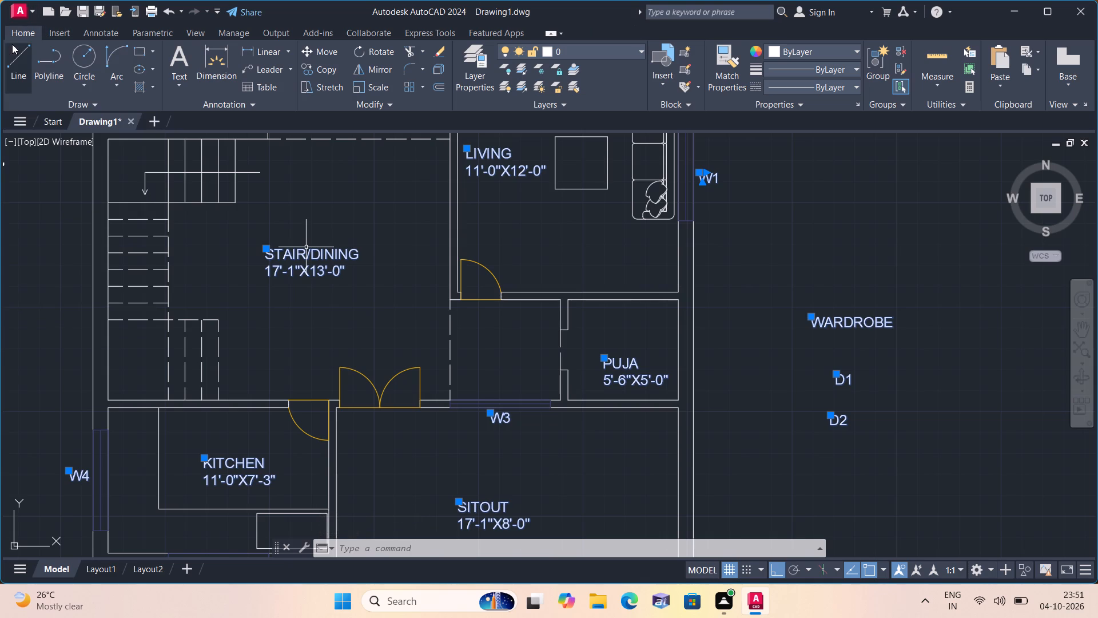
{"action": "key", "text": "Escape"}
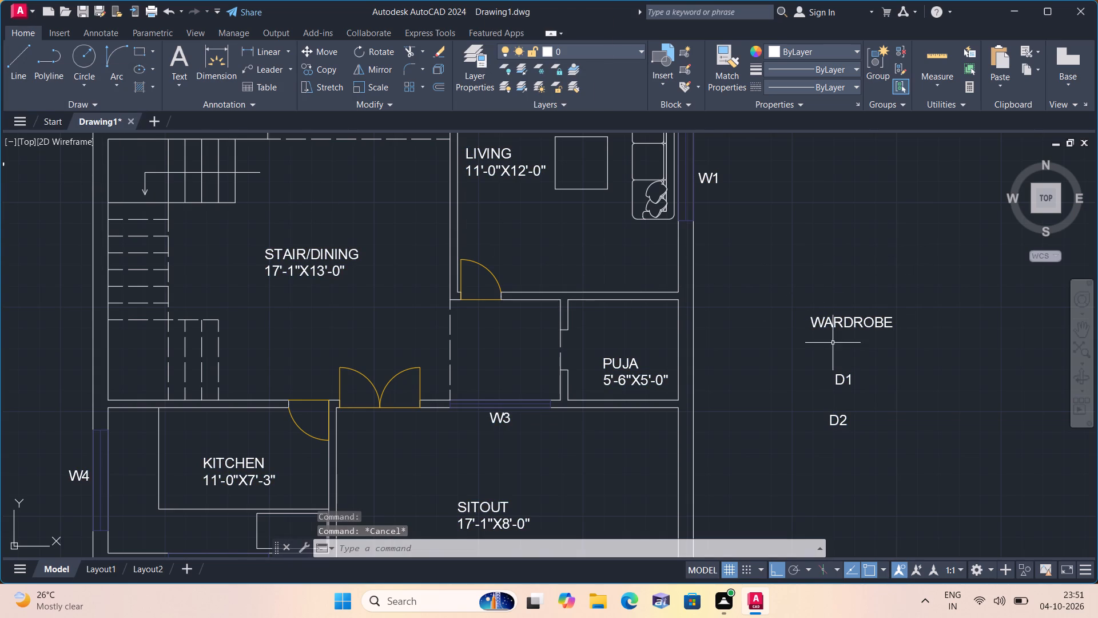
Rotate the WARDROBE text 90 degrees about its insertion point so it reads vertically upward.
{"action": "left_click", "coordinate": [832, 319]}
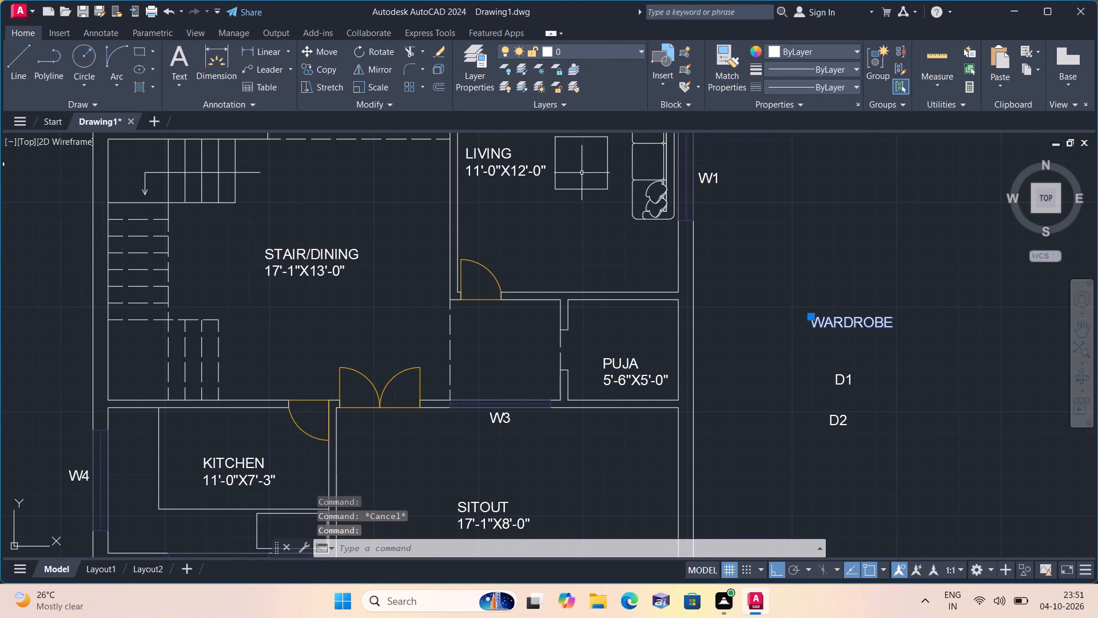
{"action": "left_click", "coordinate": [371, 54]}
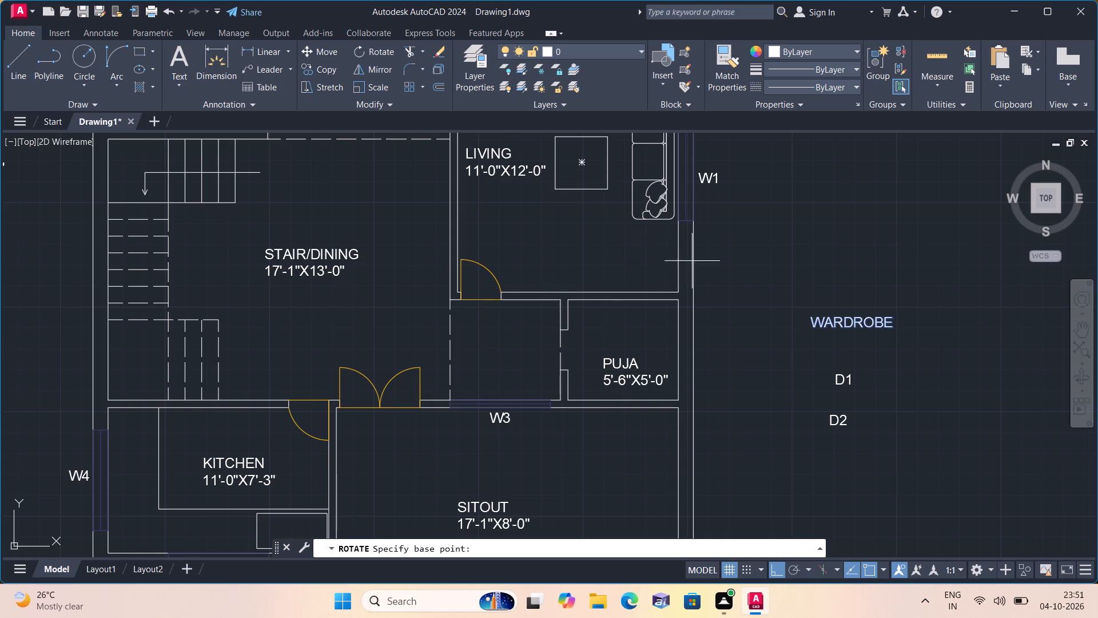
{"action": "left_click_drag", "start_coordinate": [811, 326], "coordinate": [811, 319]}
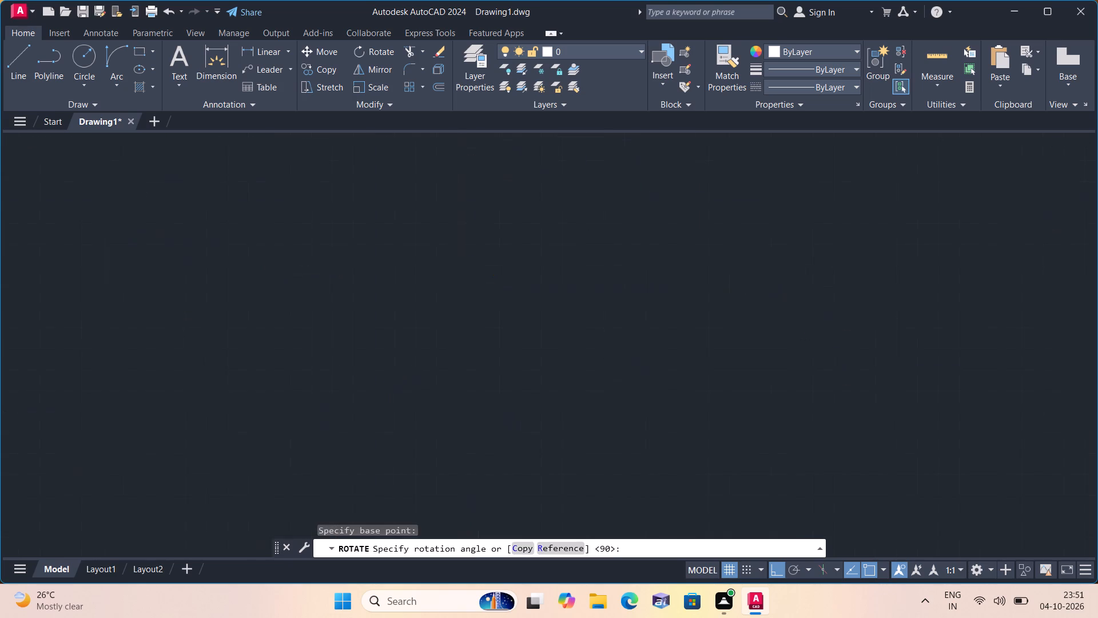
{"action": "left_click", "coordinate": [797, 213]}
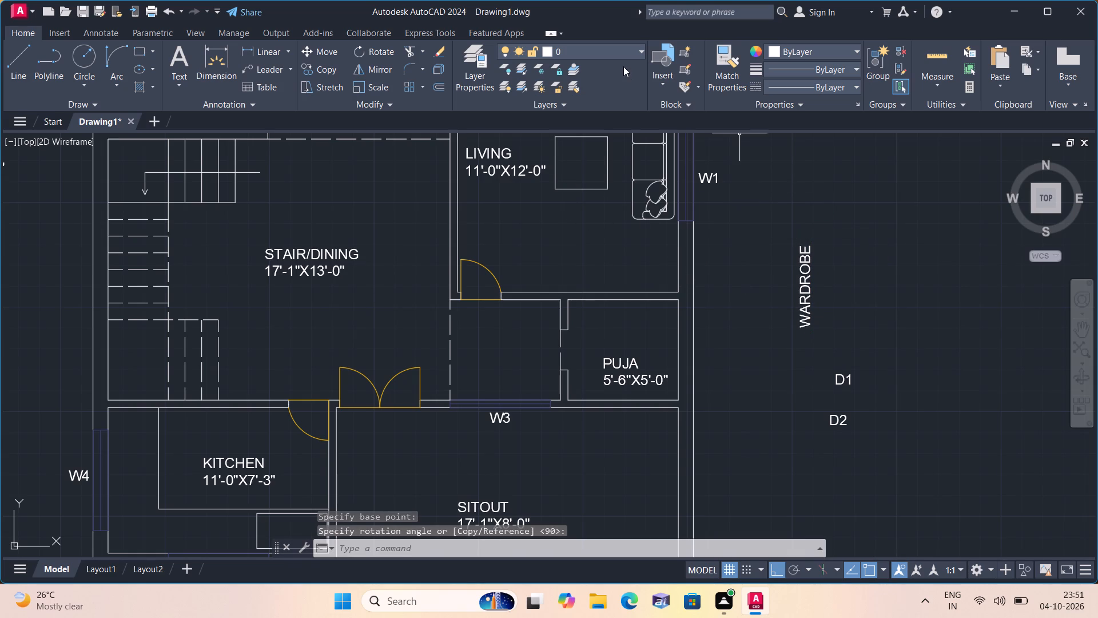
Turn Ortho off and move the vertical WARDROBE text onto the wardrobe in the west bedroom.
{"action": "key", "text": "F8"}
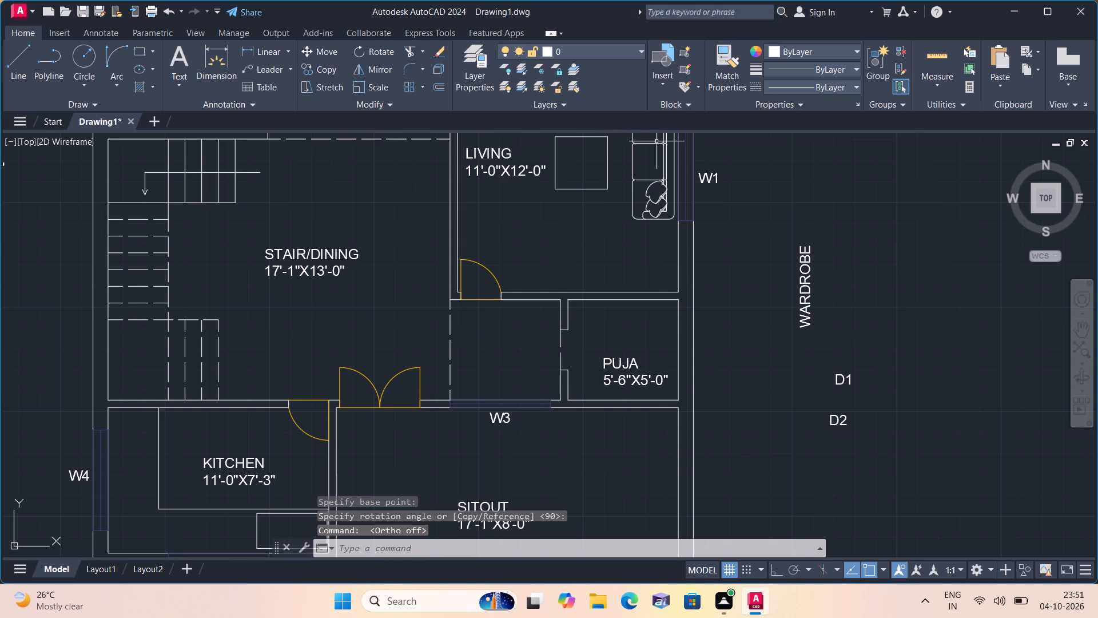
{"action": "left_click", "coordinate": [806, 287]}
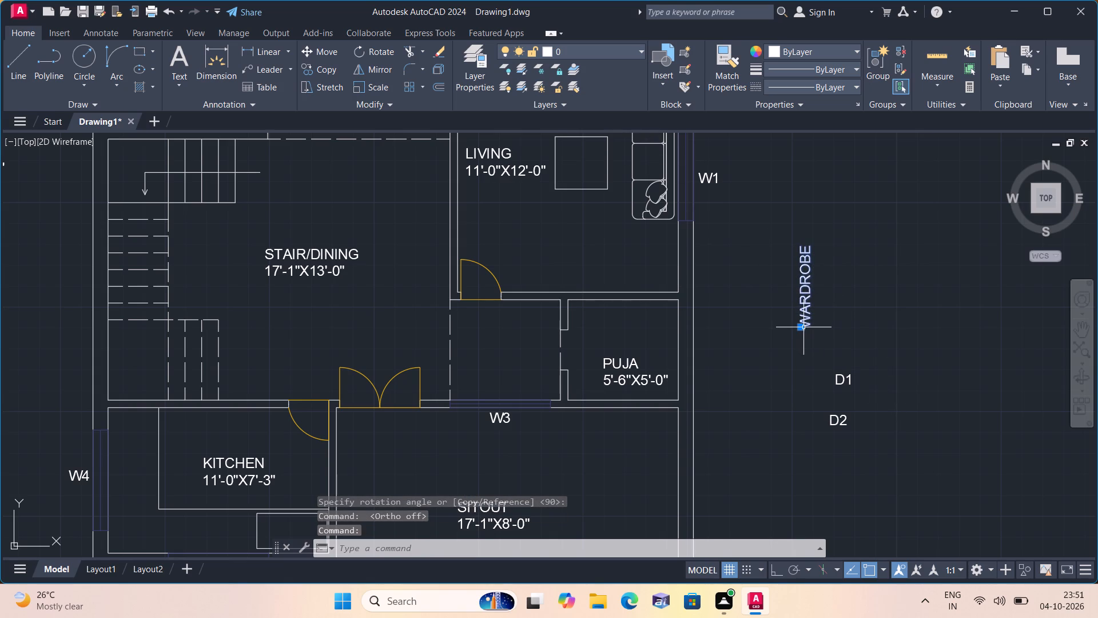
{"action": "left_click", "coordinate": [803, 327]}
{"action": "left_click", "coordinate": [801, 327]}
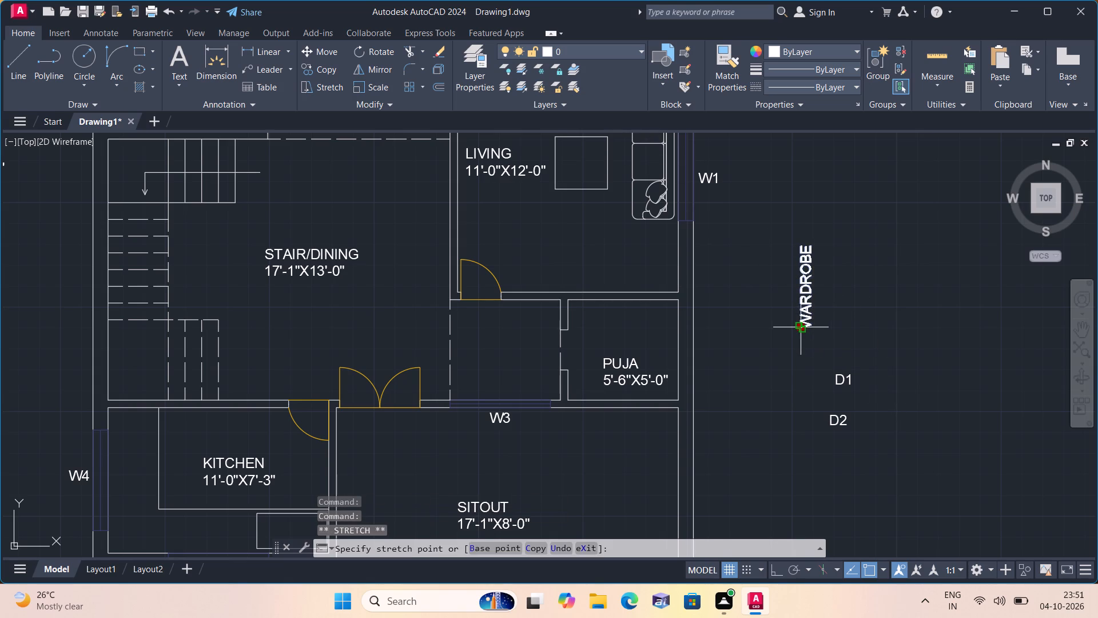
{"action": "scroll", "coordinate": [765, 333], "scroll_direction": "down", "scroll_amount": 1}
{"action": "middle_click_drag", "start_coordinate": [690, 325], "coordinate": [729, 567]}
{"action": "scroll", "coordinate": [490, 303], "scroll_direction": "up", "scroll_amount": 1}
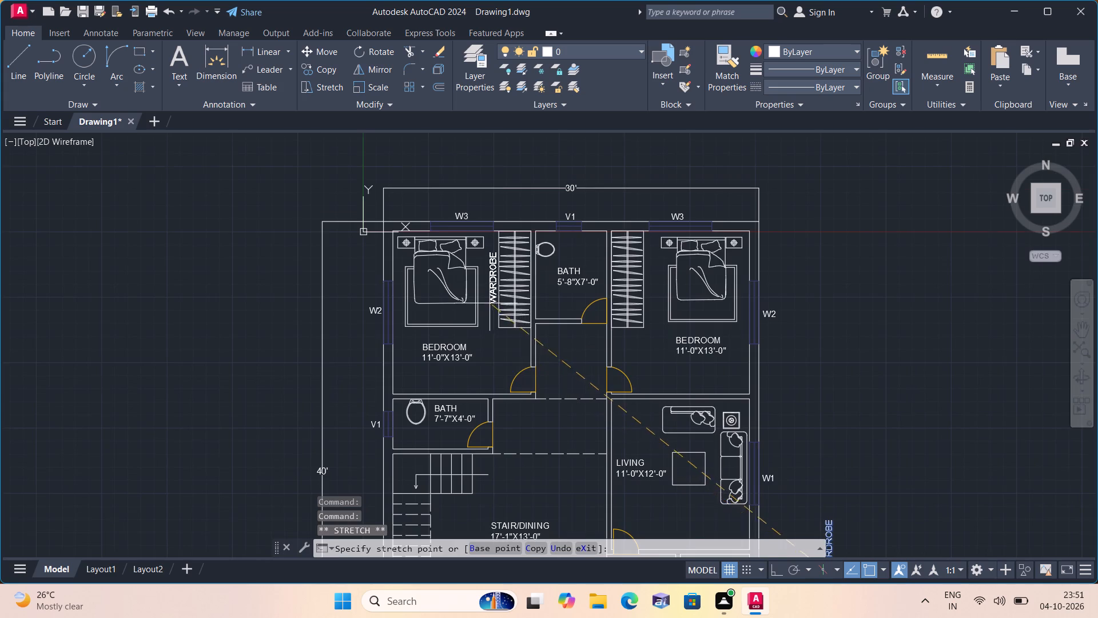
{"action": "scroll", "coordinate": [490, 303], "scroll_direction": "up", "scroll_amount": 1}
{"action": "left_click", "coordinate": [540, 290]}
Copy the vertical WARDROBE text from the west bedroom's wardrobe onto the east bedroom's wardrobe.
{"action": "scroll", "coordinate": [556, 253], "scroll_direction": "up", "scroll_amount": 1}
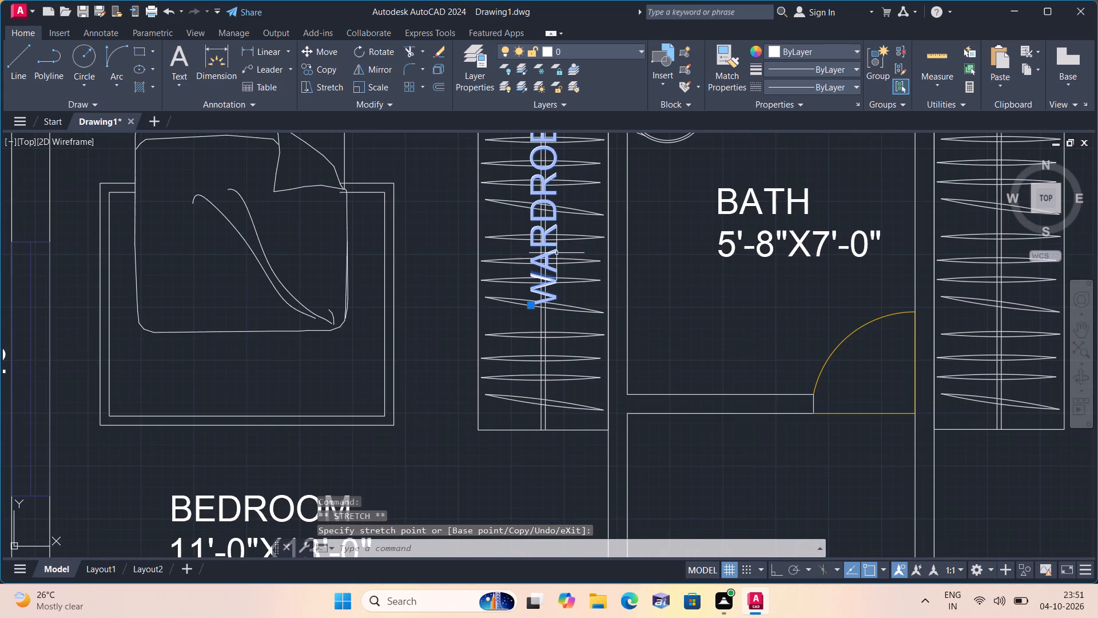
{"action": "left_click", "coordinate": [323, 68]}
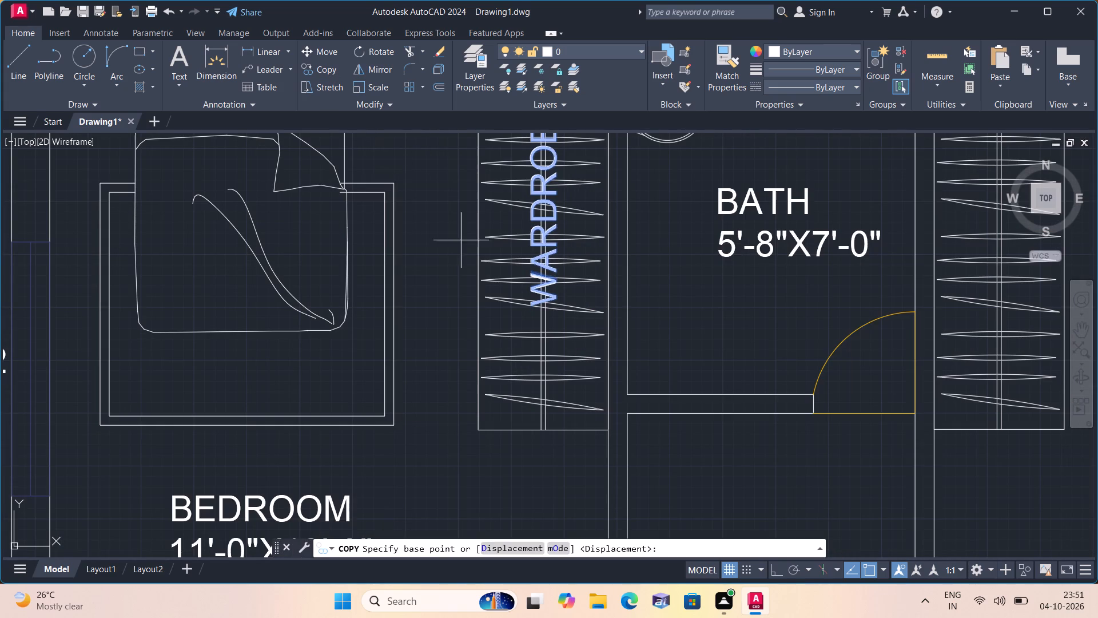
{"action": "left_click", "coordinate": [536, 233]}
{"action": "scroll", "coordinate": [595, 272], "scroll_direction": "down", "scroll_amount": 1}
{"action": "middle_click_drag", "start_coordinate": [590, 278], "coordinate": [557, 315]}
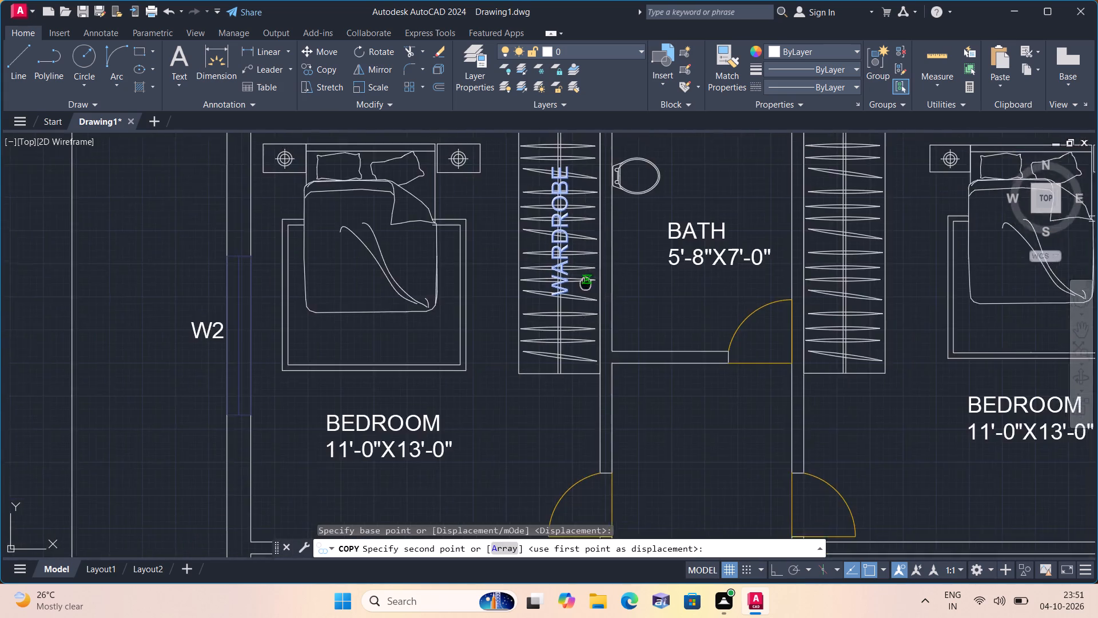
{"action": "middle_click_drag", "start_coordinate": [557, 315], "coordinate": [505, 328]}
{"action": "left_click", "coordinate": [754, 303]}
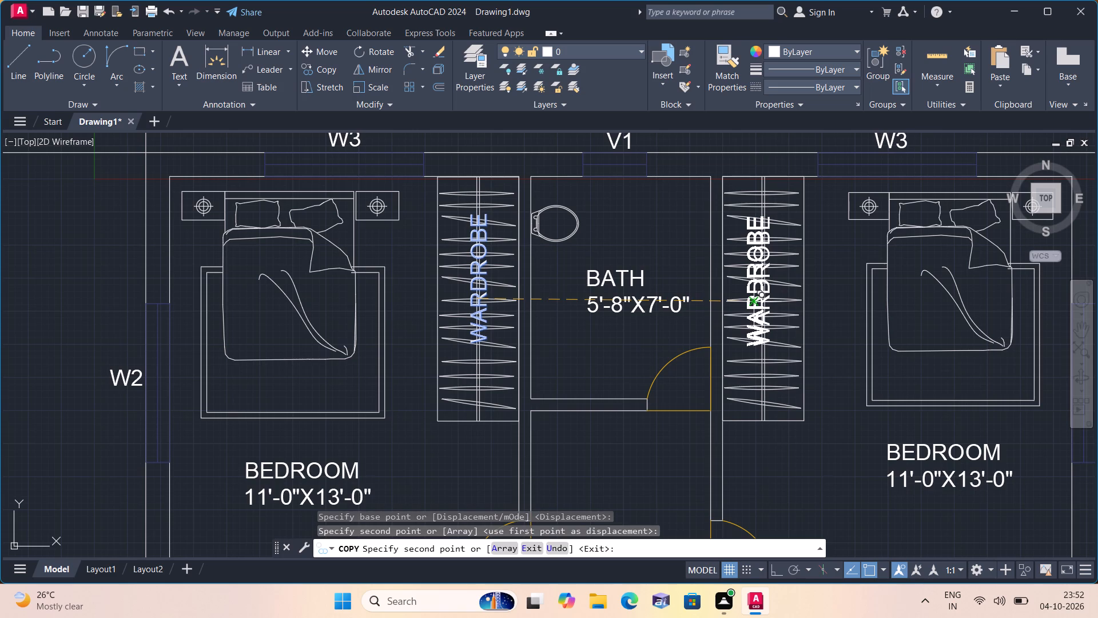
{"action": "key", "text": "Escape"}
Move the D2 text from outside the plan to the kitchen door opening.
{"action": "scroll", "coordinate": [747, 366], "scroll_direction": "down", "scroll_amount": 3}
{"action": "middle_click_drag", "start_coordinate": [747, 366], "coordinate": [634, 230]}
{"action": "middle_click_drag", "start_coordinate": [643, 361], "coordinate": [590, 238]}
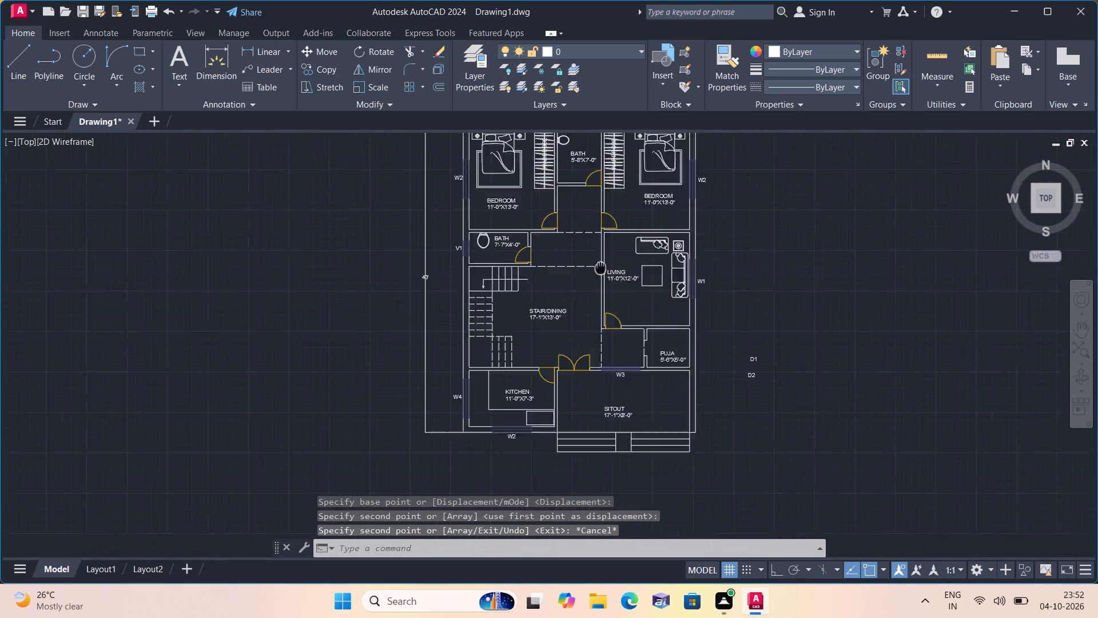
{"action": "scroll", "coordinate": [708, 315], "scroll_direction": "up", "scroll_amount": 2}
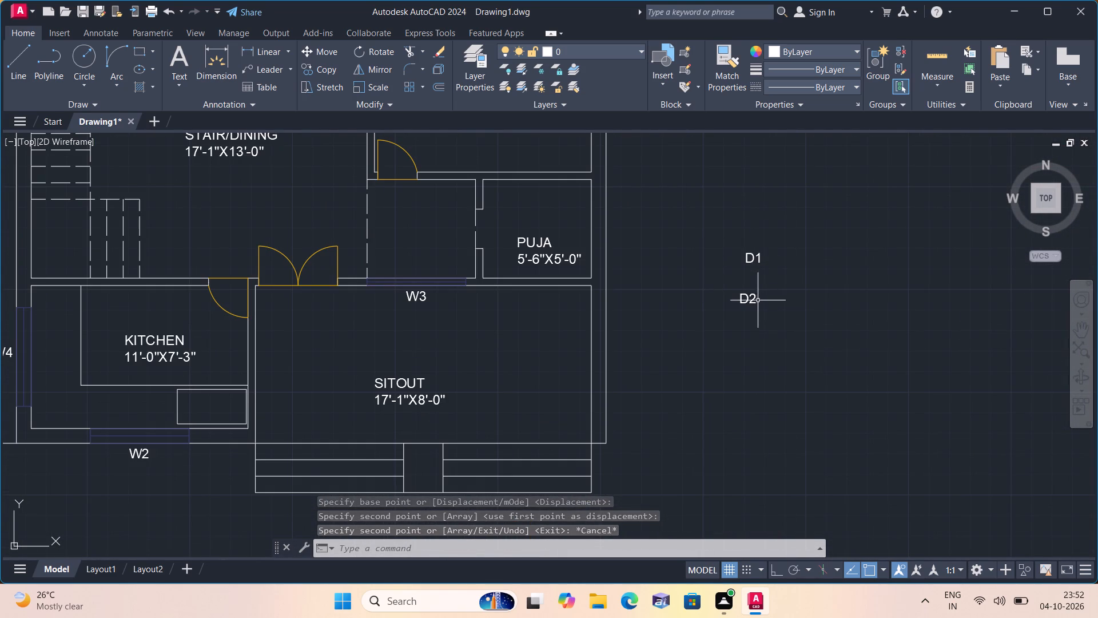
{"action": "left_click", "coordinate": [751, 302]}
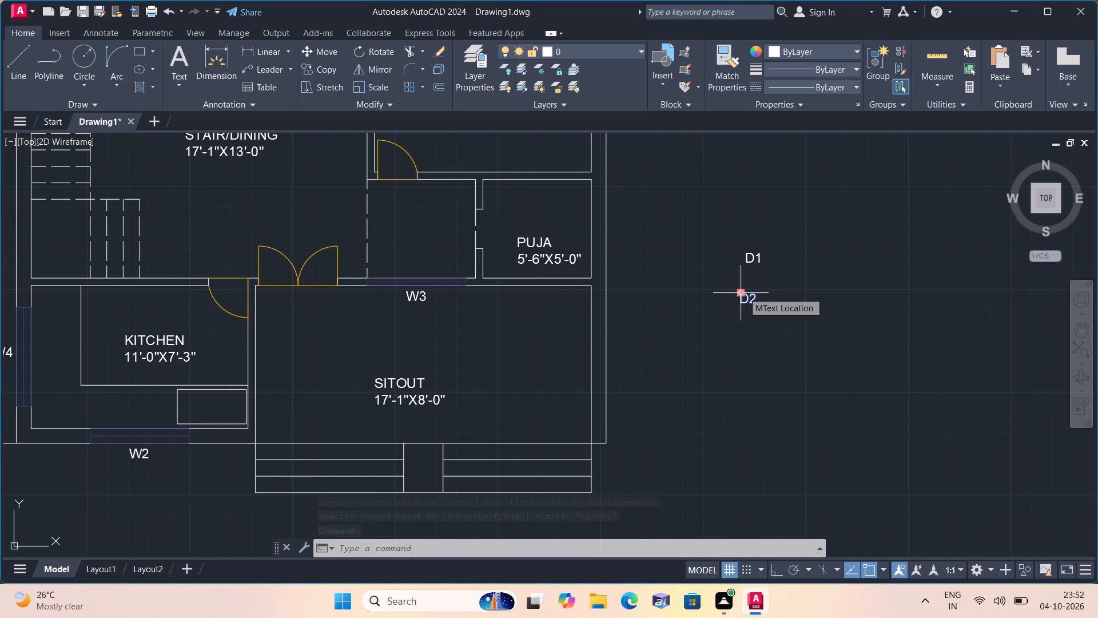
{"action": "left_click", "coordinate": [743, 292]}
{"action": "scroll", "coordinate": [721, 312], "scroll_direction": "down", "scroll_amount": 1}
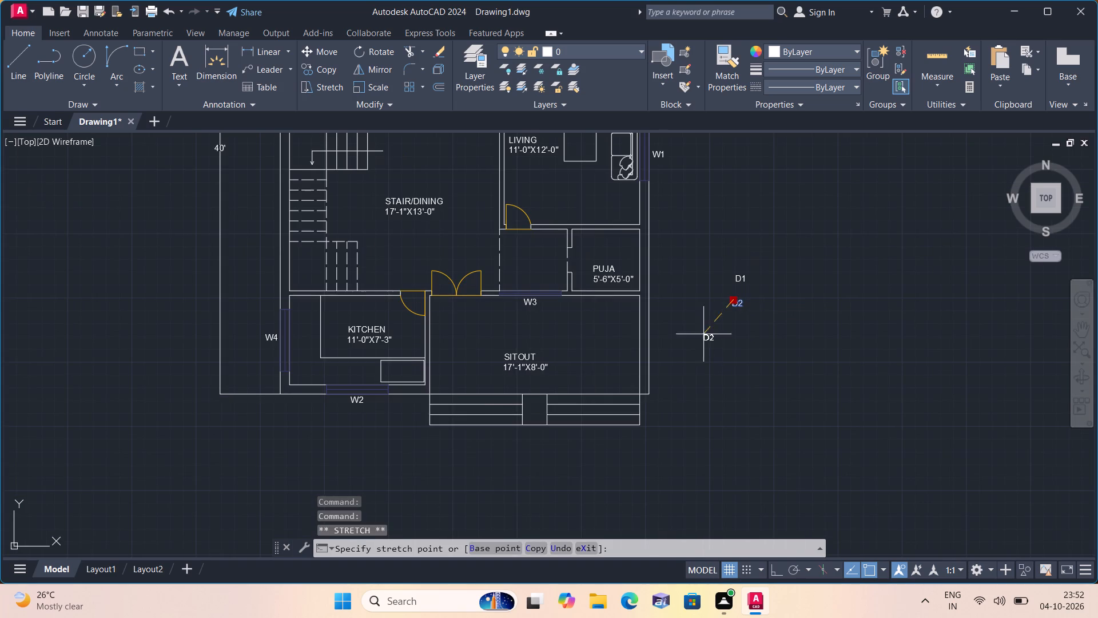
{"action": "scroll", "coordinate": [381, 290], "scroll_direction": "up", "scroll_amount": 3}
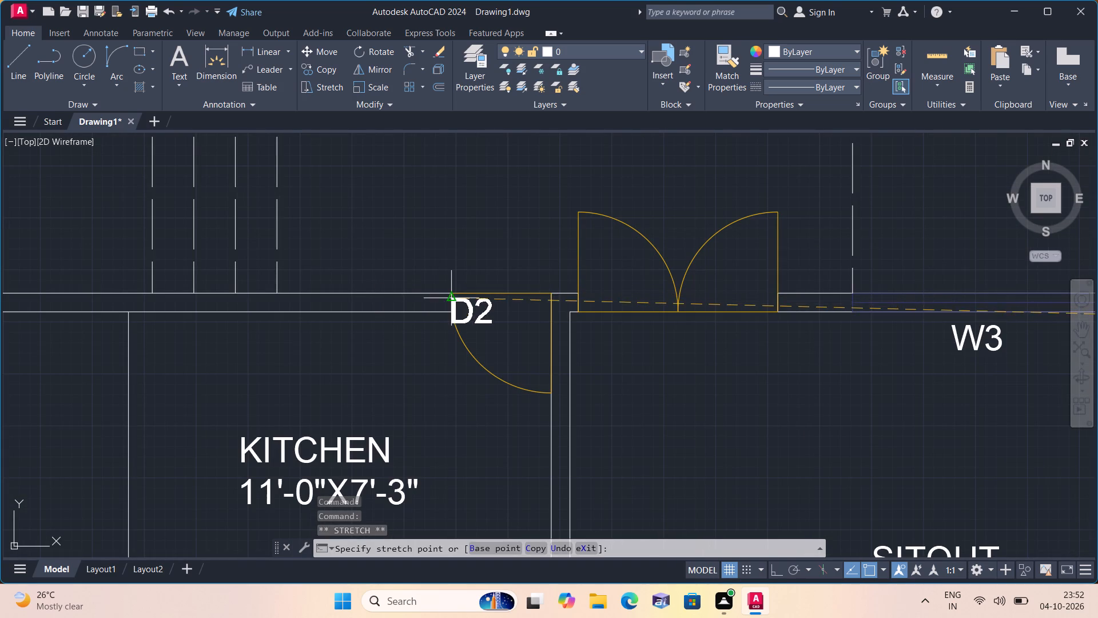
{"action": "left_click", "coordinate": [488, 304]}
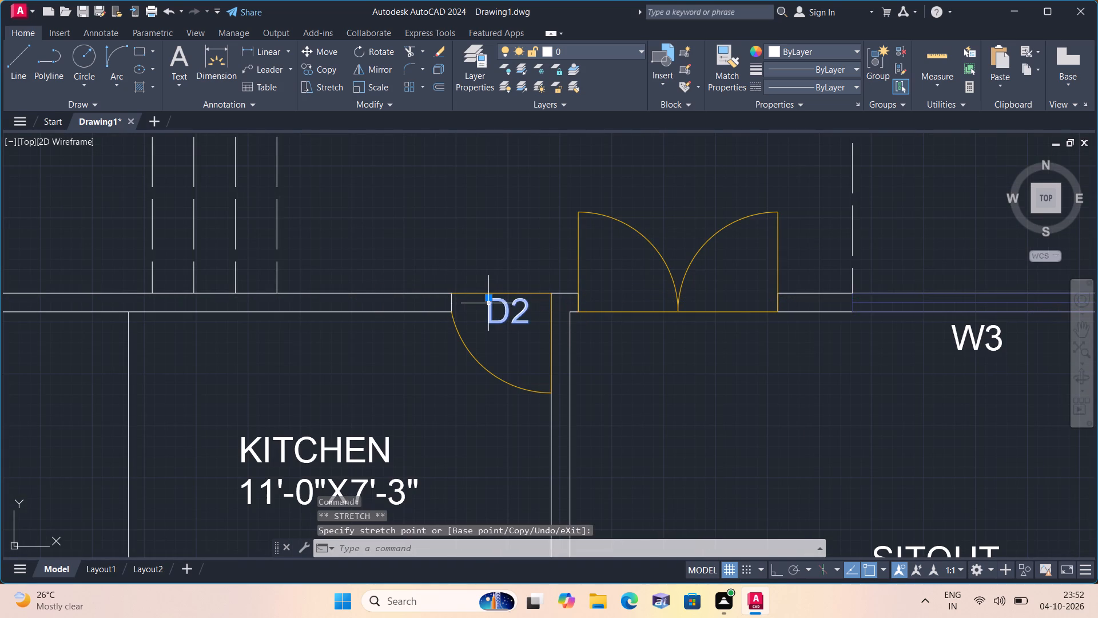
{"action": "scroll", "coordinate": [507, 252], "scroll_direction": "down", "scroll_amount": 1}
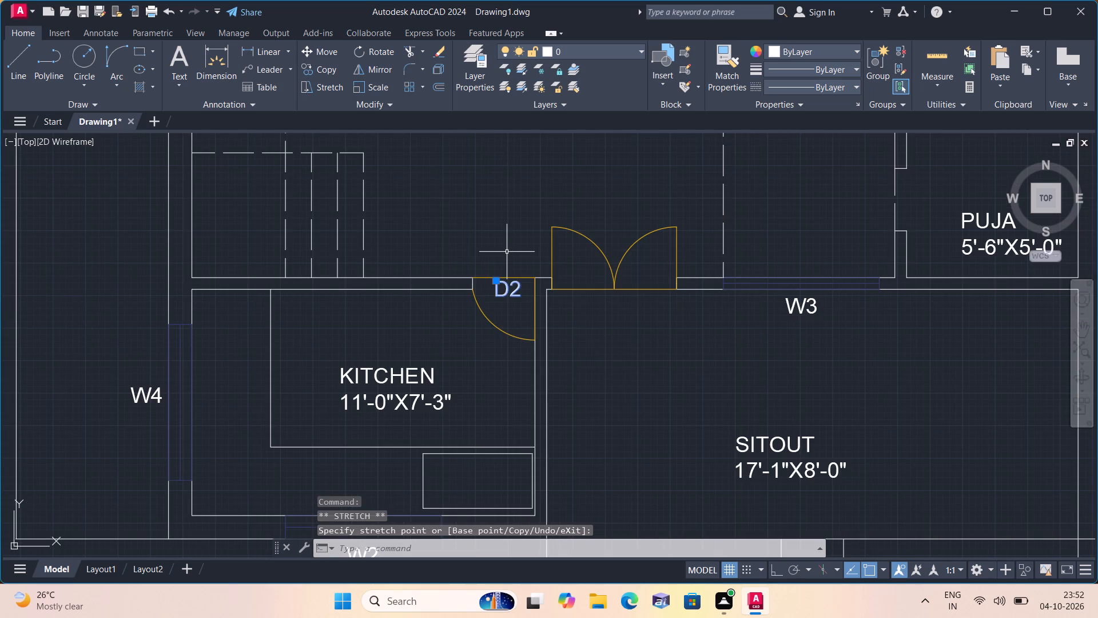
{"action": "key", "text": "Escape"}
Move the D1 text from outside the plan into the swing of the living room door.
{"action": "middle_click_drag", "start_coordinate": [506, 252], "coordinate": [484, 369]}
{"action": "scroll", "coordinate": [479, 381], "scroll_direction": "down", "scroll_amount": 1}
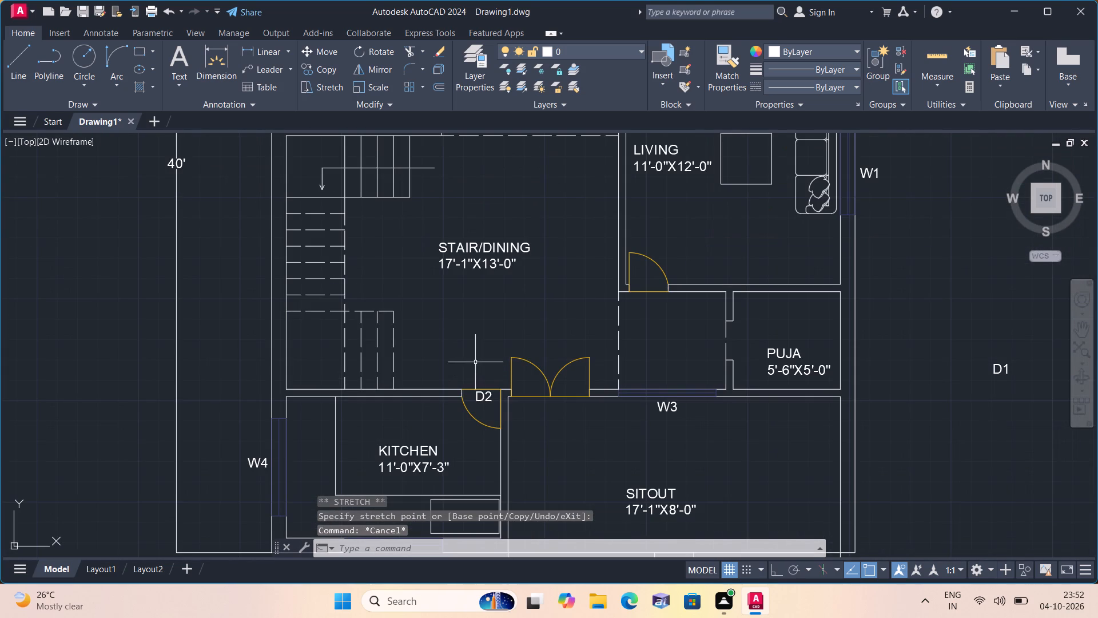
{"action": "scroll", "coordinate": [395, 275], "scroll_direction": "down", "scroll_amount": 1}
{"action": "middle_click_drag", "start_coordinate": [393, 276], "coordinate": [269, 330]}
{"action": "scroll", "coordinate": [357, 307], "scroll_direction": "down", "scroll_amount": 1}
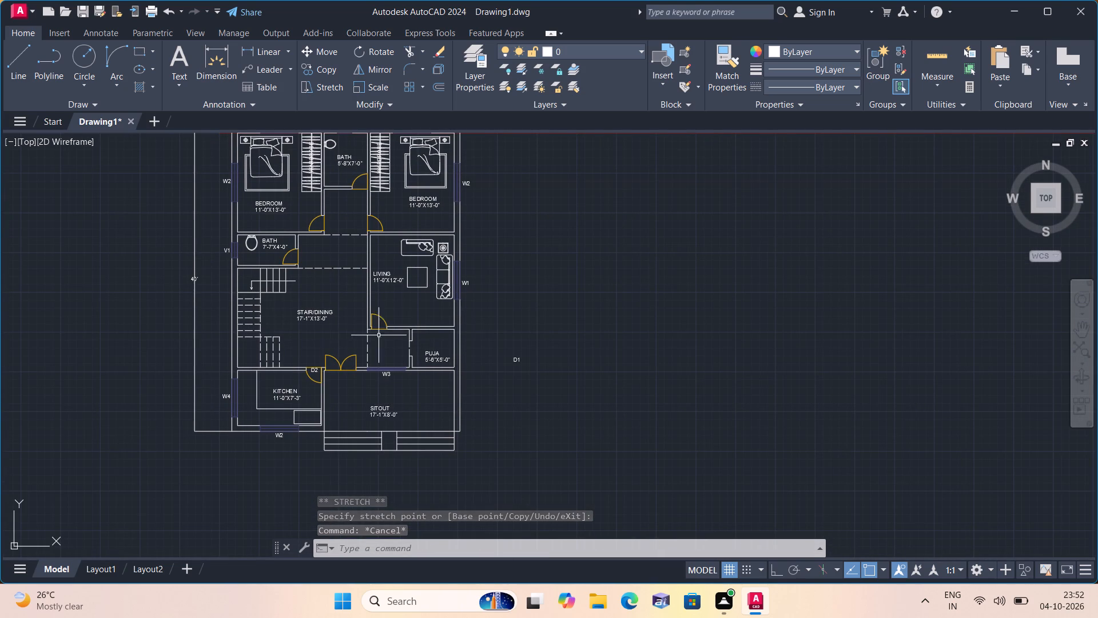
{"action": "scroll", "coordinate": [514, 348], "scroll_direction": "up", "scroll_amount": 2}
{"action": "left_click", "coordinate": [516, 378]}
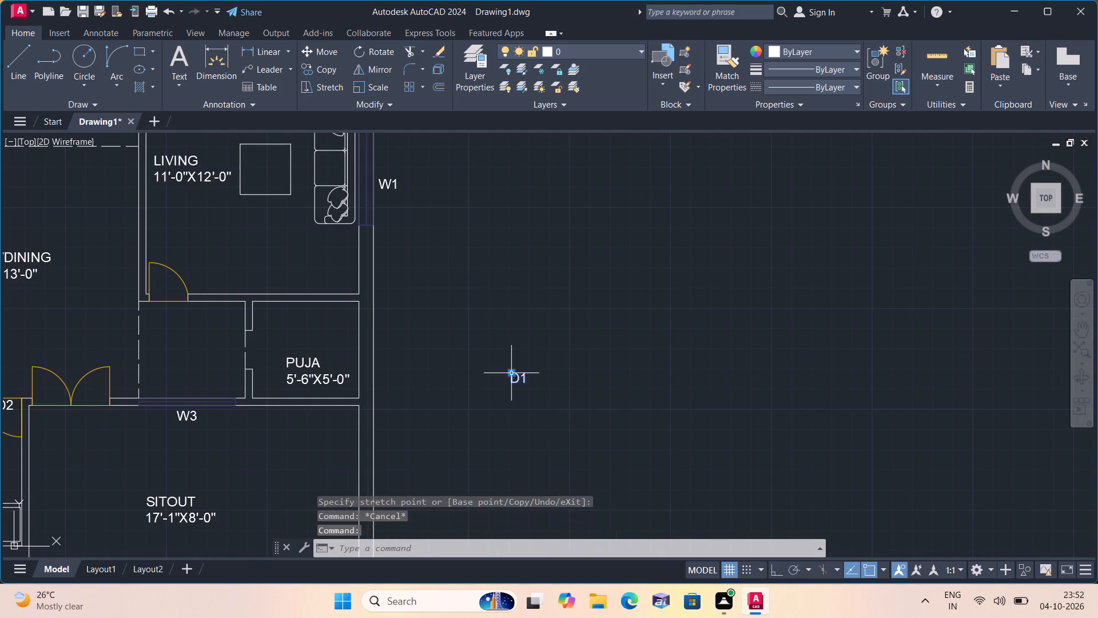
{"action": "left_click", "coordinate": [512, 371]}
{"action": "scroll", "coordinate": [491, 357], "scroll_direction": "down", "scroll_amount": 1}
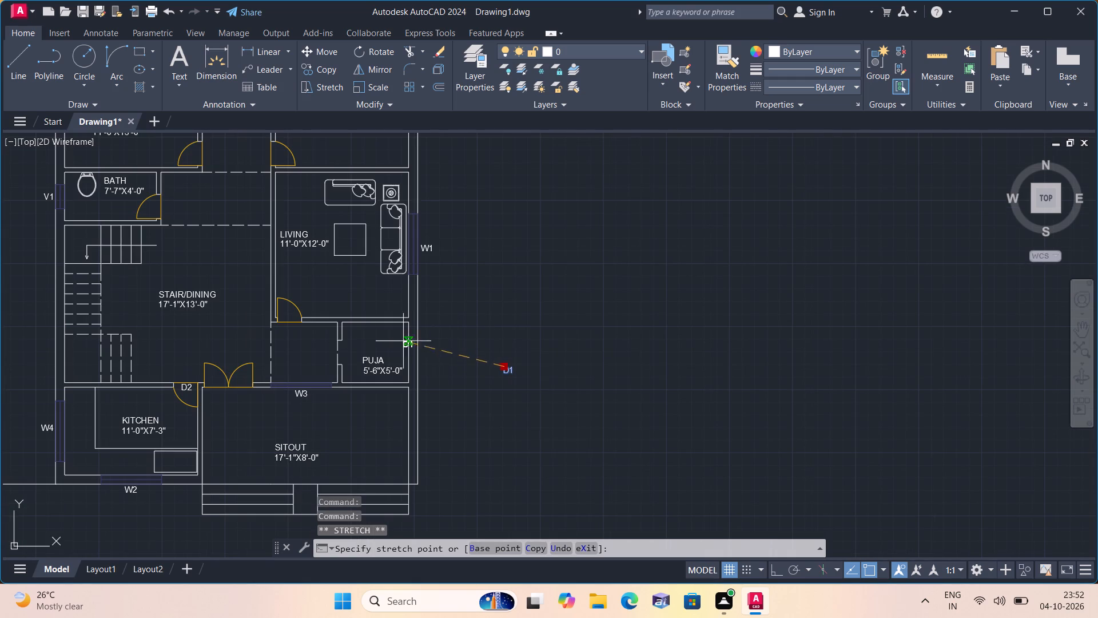
{"action": "scroll", "coordinate": [288, 307], "scroll_direction": "up", "scroll_amount": 2}
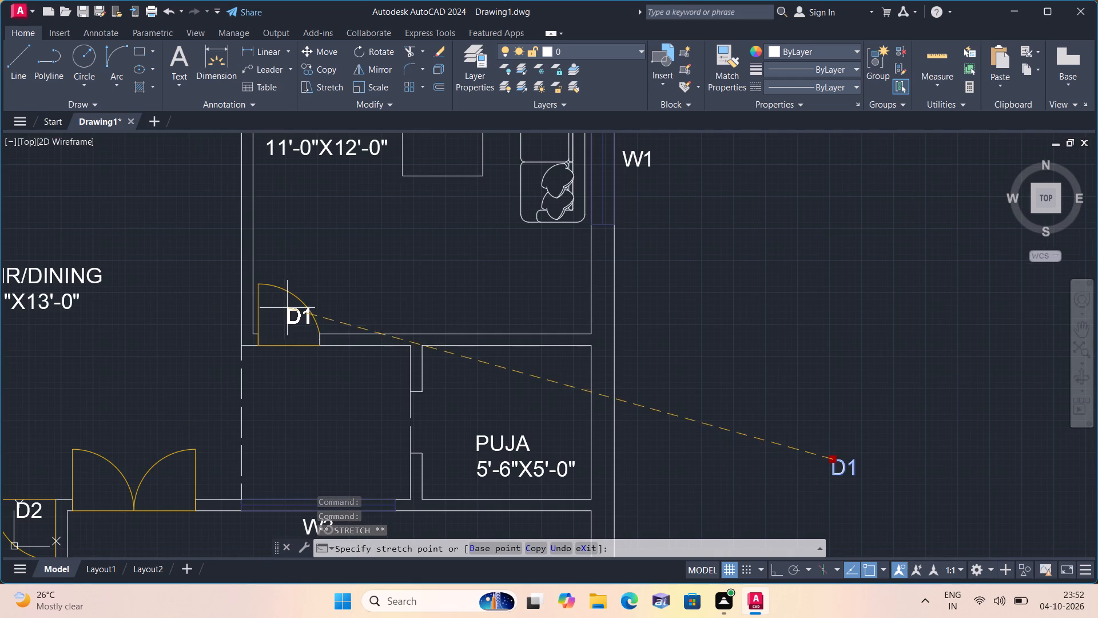
{"action": "left_click", "coordinate": [273, 315]}
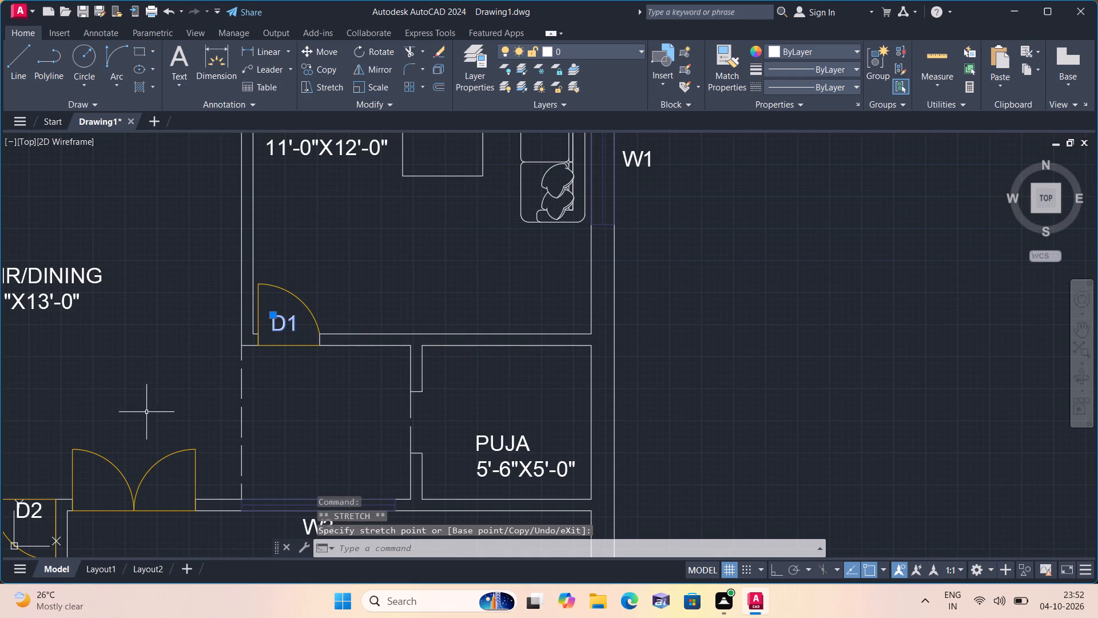
Copy the living room's D1 tag into the door swings of the west and east bedrooms.
{"action": "left_click", "coordinate": [322, 67]}
{"action": "left_click", "coordinate": [276, 316]}
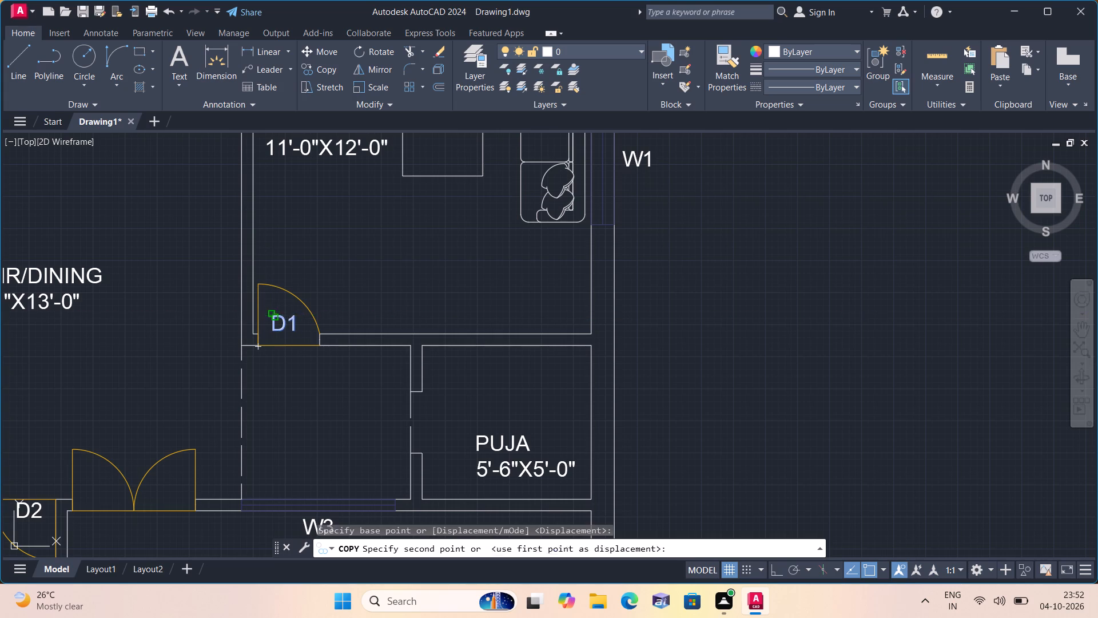
{"action": "scroll", "coordinate": [276, 316], "scroll_direction": "down", "scroll_amount": 2}
{"action": "middle_click_drag", "start_coordinate": [204, 244], "coordinate": [319, 439]}
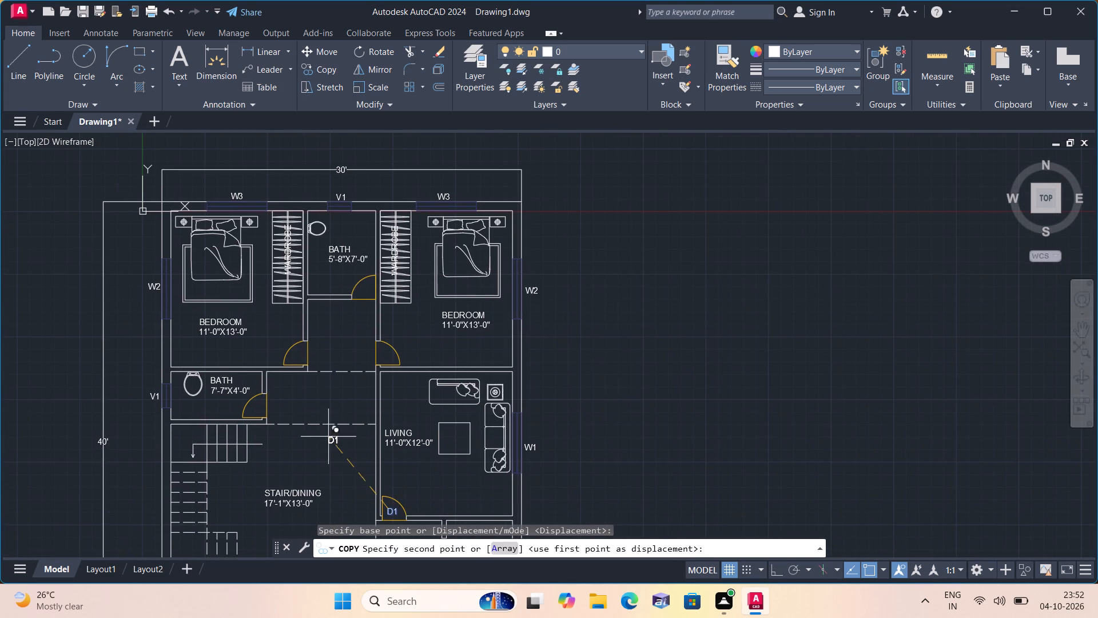
{"action": "scroll", "coordinate": [289, 351], "scroll_direction": "up", "scroll_amount": 2}
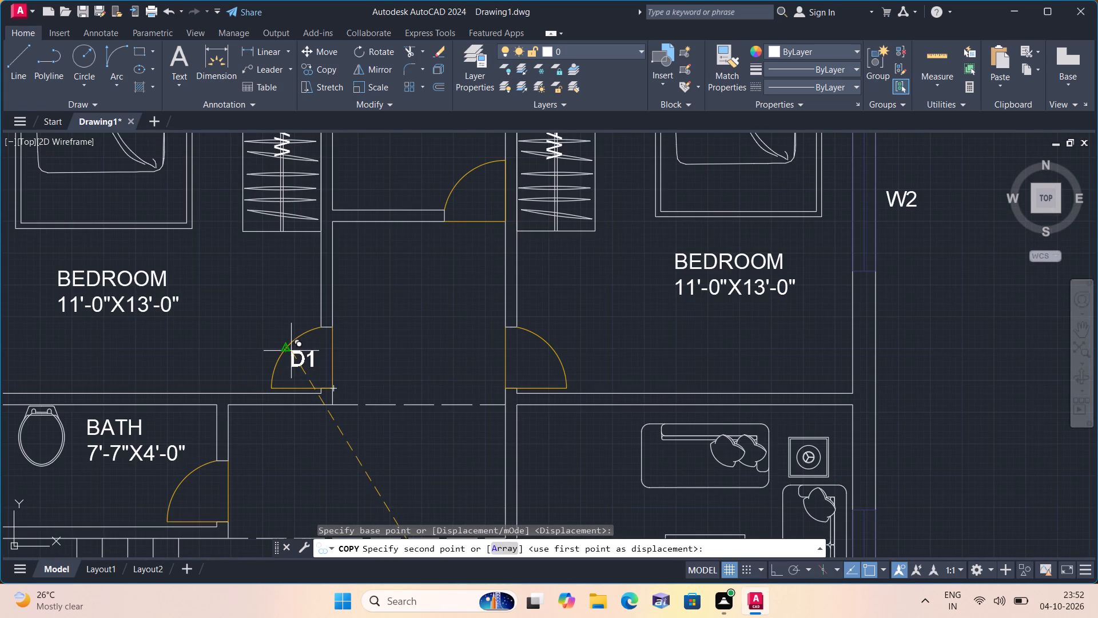
{"action": "left_click", "coordinate": [291, 351]}
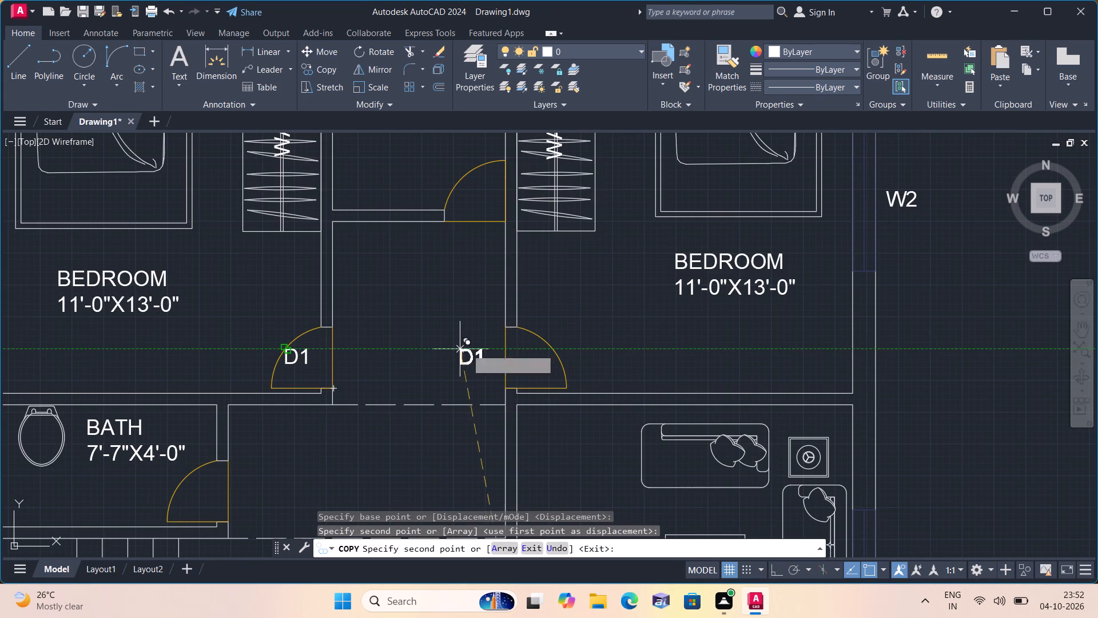
{"action": "left_click", "coordinate": [521, 356]}
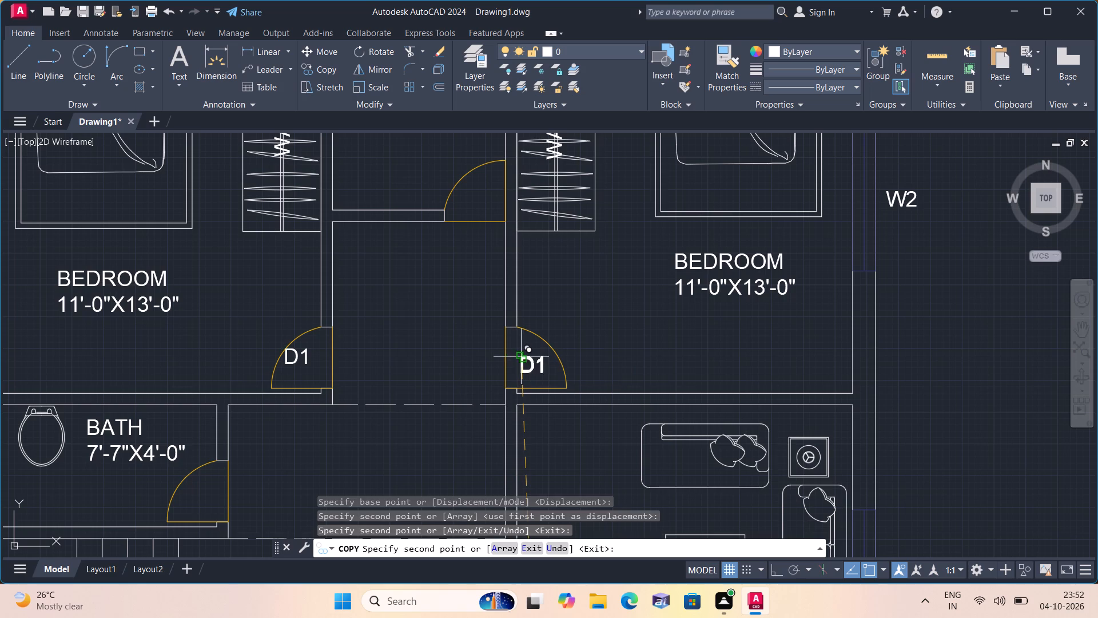
{"action": "key", "text": "Escape"}
Shift the west bedroom's D1 tag slightly so it sits fully inside the door swing.
{"action": "scroll", "coordinate": [307, 344], "scroll_direction": "up", "scroll_amount": 2}
{"action": "left_click", "coordinate": [277, 360]}
{"action": "left_click", "coordinate": [251, 354]}
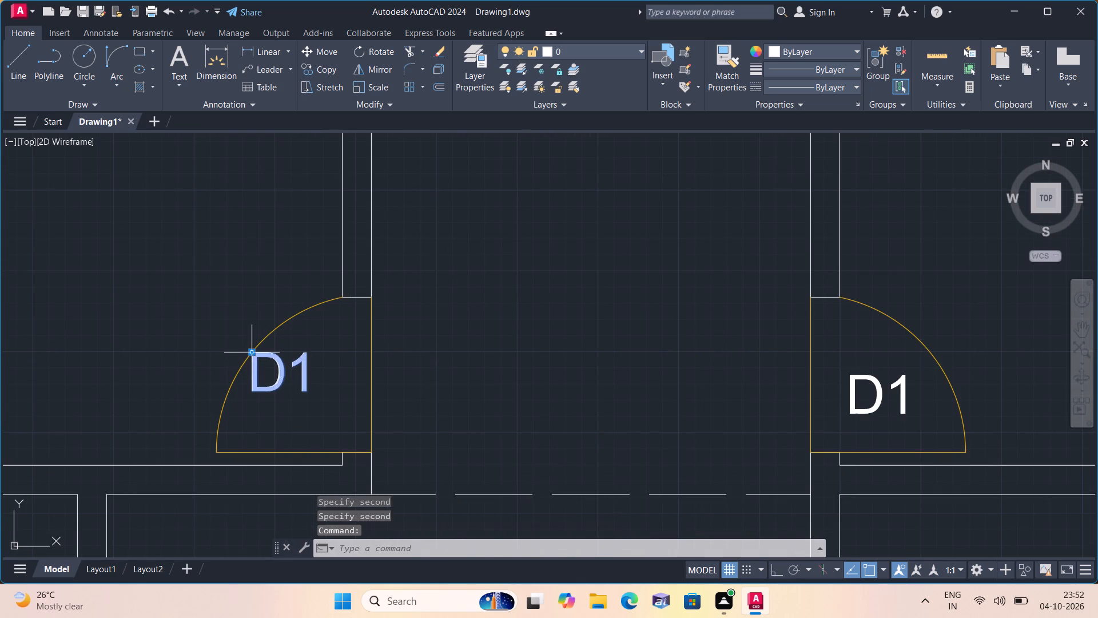
{"action": "left_click", "coordinate": [272, 366]}
{"action": "key", "text": "Escape"}
Look over the whole floor plan, checking the wardrobe labels and the door and window tags.
{"action": "scroll", "coordinate": [272, 366], "scroll_direction": "down", "scroll_amount": 3}
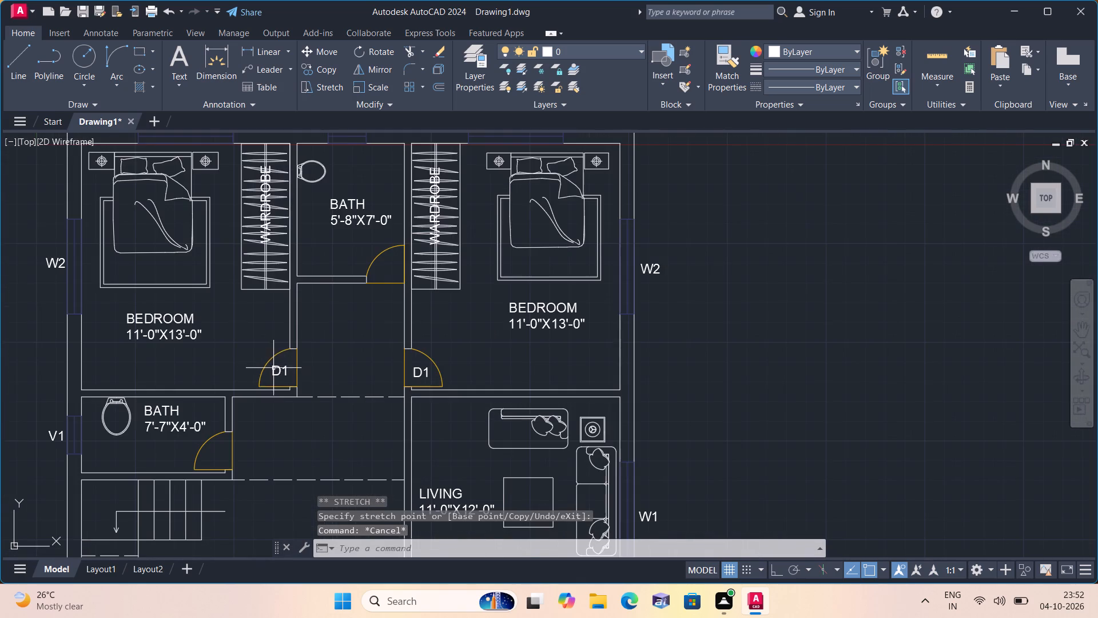
{"action": "scroll", "coordinate": [287, 388], "scroll_direction": "down", "scroll_amount": 1}
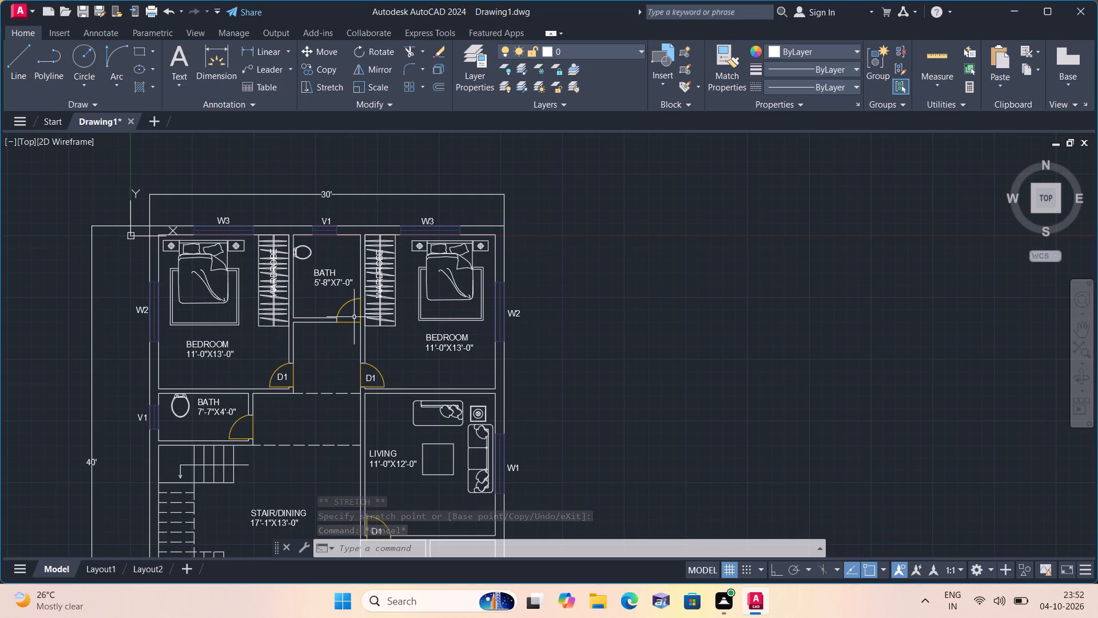
{"action": "middle_click_drag", "start_coordinate": [401, 343], "coordinate": [393, 323]}
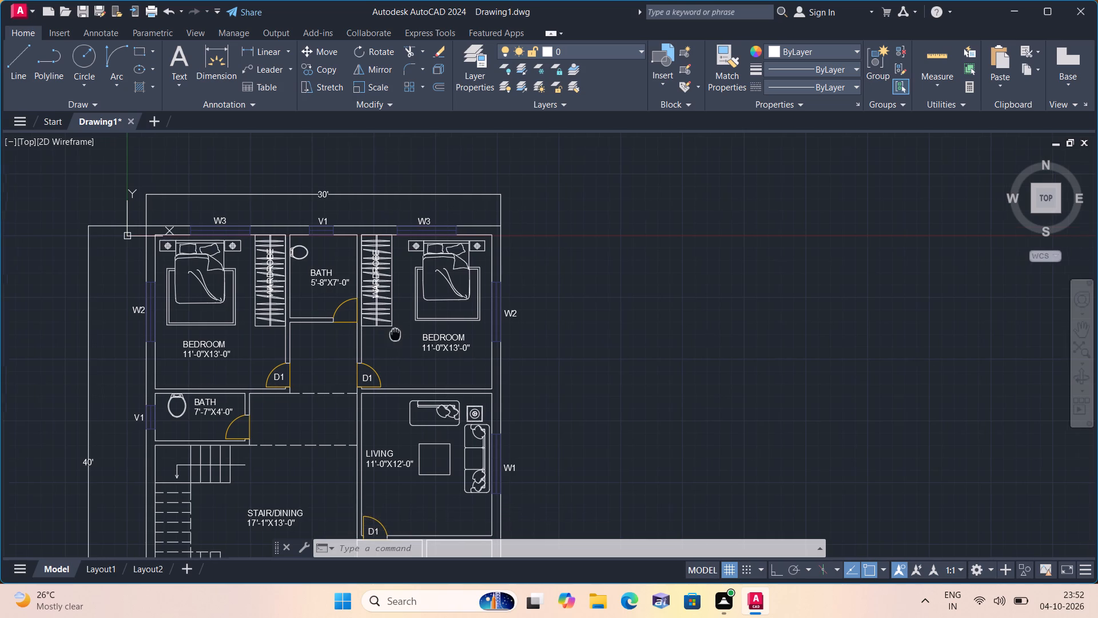
{"action": "middle_click_drag", "start_coordinate": [393, 323], "coordinate": [392, 315]}
{"action": "scroll", "coordinate": [394, 314], "scroll_direction": "down", "scroll_amount": 1}
{"action": "middle_click_drag", "start_coordinate": [399, 350], "coordinate": [396, 331]}
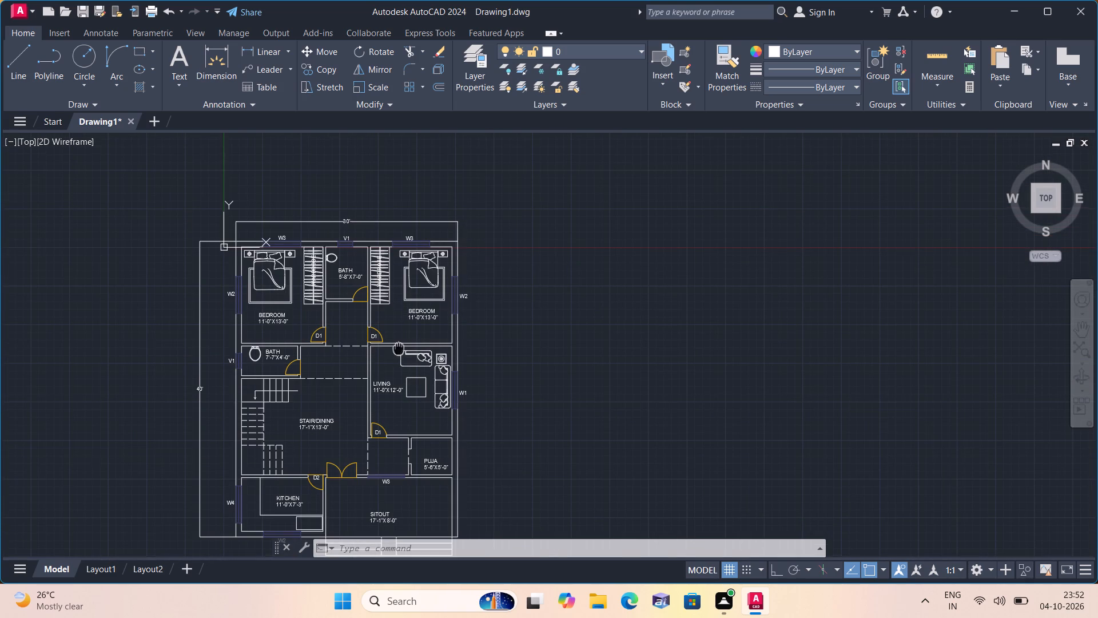
{"action": "middle_click_drag", "start_coordinate": [396, 331], "coordinate": [395, 279]}
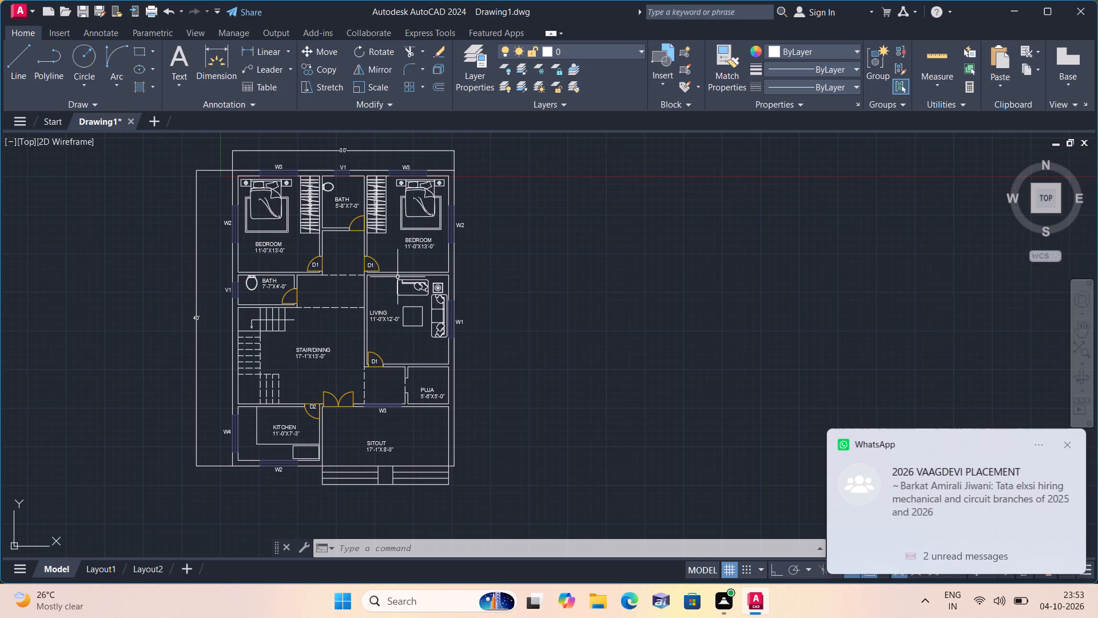
{"action": "scroll", "coordinate": [421, 322], "scroll_direction": "down", "scroll_amount": 1}
{"action": "middle_click_drag", "start_coordinate": [417, 333], "coordinate": [389, 270]}
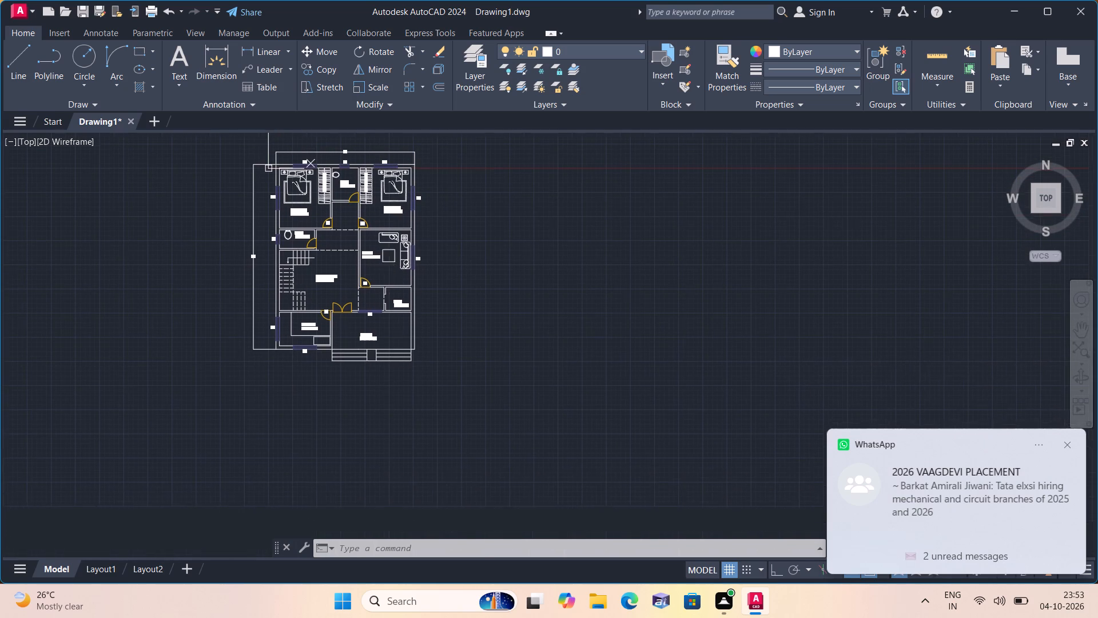
Save the drawing in the Downloads folder under the file name 41.
{"action": "left_click", "coordinate": [21, 13]}
{"action": "left_click", "coordinate": [63, 153]}
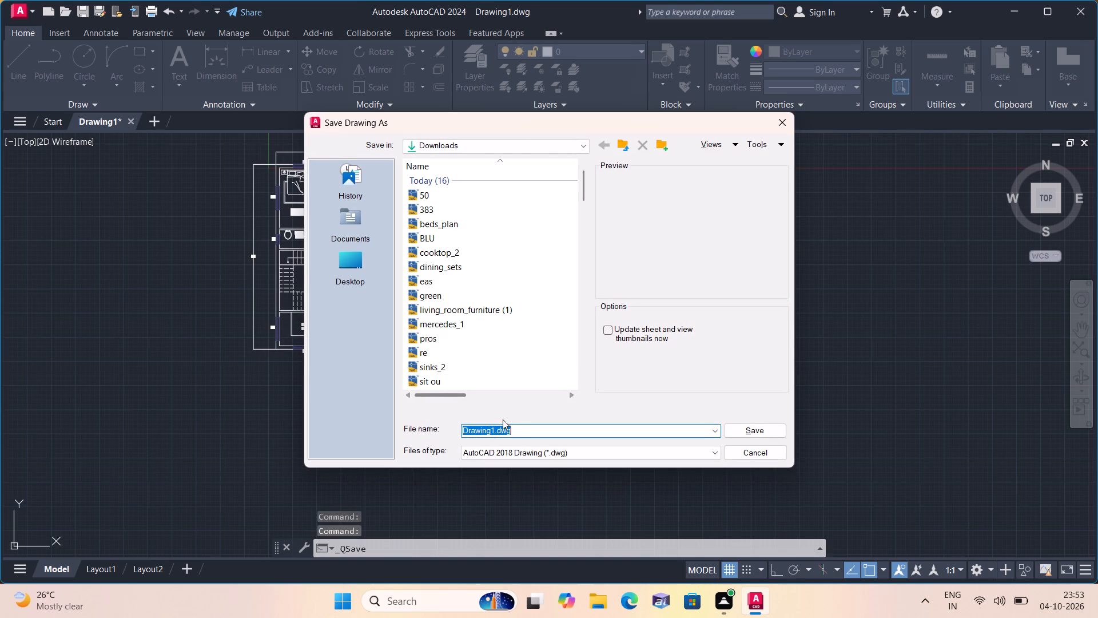
{"action": "left_click", "coordinate": [527, 434]}
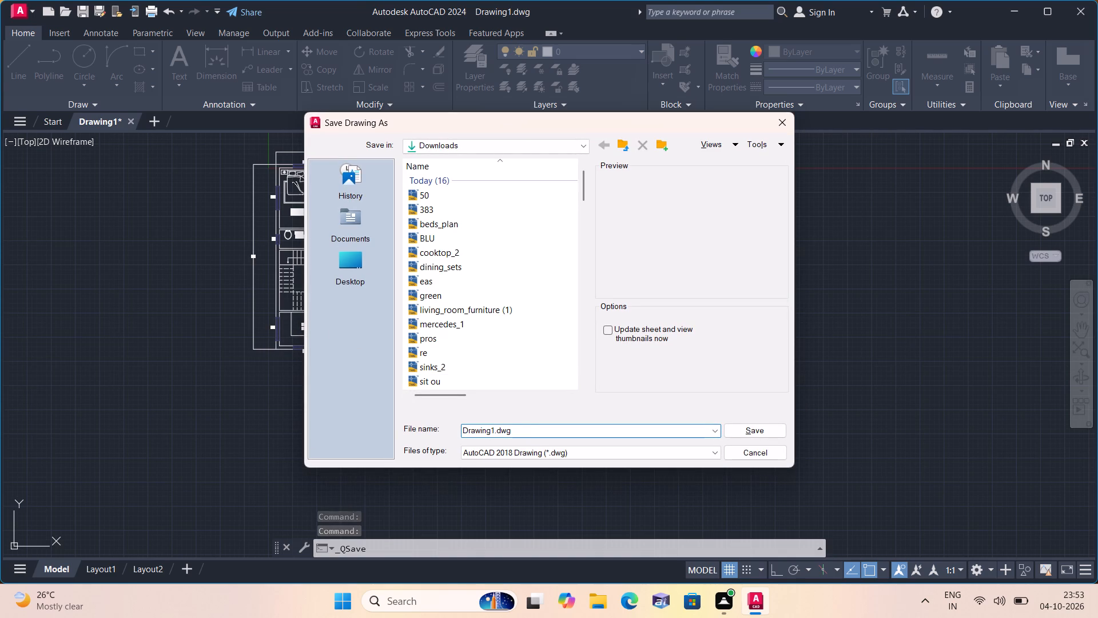
{"action": "key", "text": "BackSpace"}
{"action": "key", "text": "BackSpace"}
{"action": "key", "text": "BackSpace"}
{"action": "key", "text": "BackSpace"}
{"action": "key", "text": "BackSpace"}
{"action": "key", "text": "BackSpace"}
{"action": "key", "text": "BackSpace"}
{"action": "key", "text": "BackSpace"}
{"action": "key", "text": "BackSpace"}
{"action": "key", "text": "BackSpace"}
{"action": "key", "text": "BackSpace"}
{"action": "key", "text": "BackSpace"}
{"action": "key", "text": "BackSpace"}
{"action": "key", "text": "BackSpace"}
{"action": "key", "text": "BackSpace"}
{"action": "key", "text": "BackSpace"}
{"action": "key", "text": "BackSpace"}
{"action": "key", "text": "BackSpace"}
{"action": "key", "text": "BackSpace"}
{"action": "key", "text": "BackSpace"}
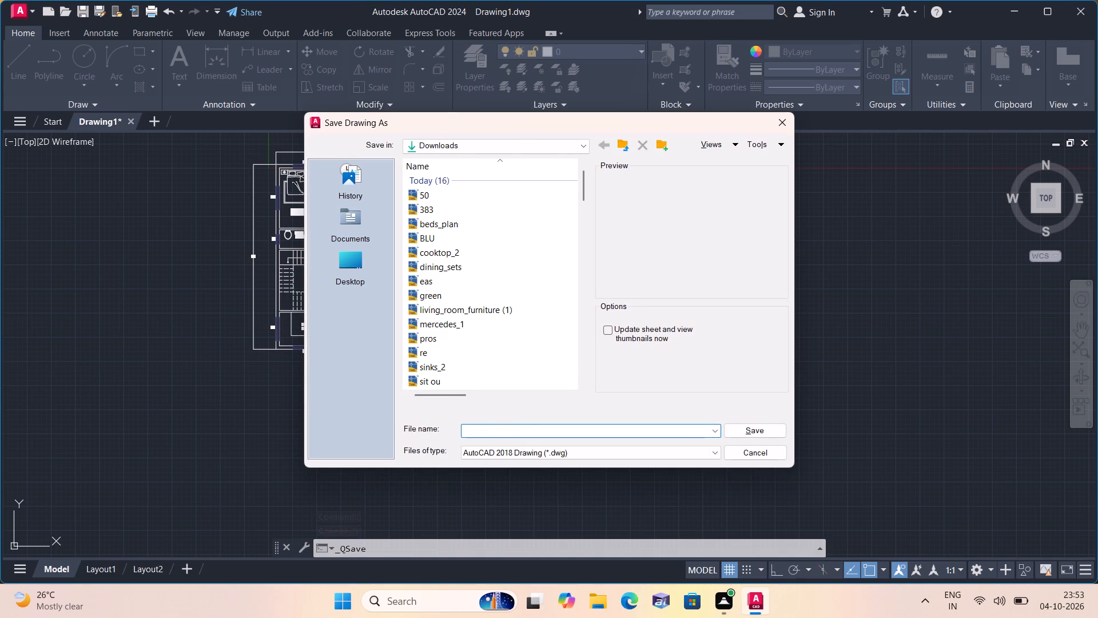
{"action": "key", "text": "4"}
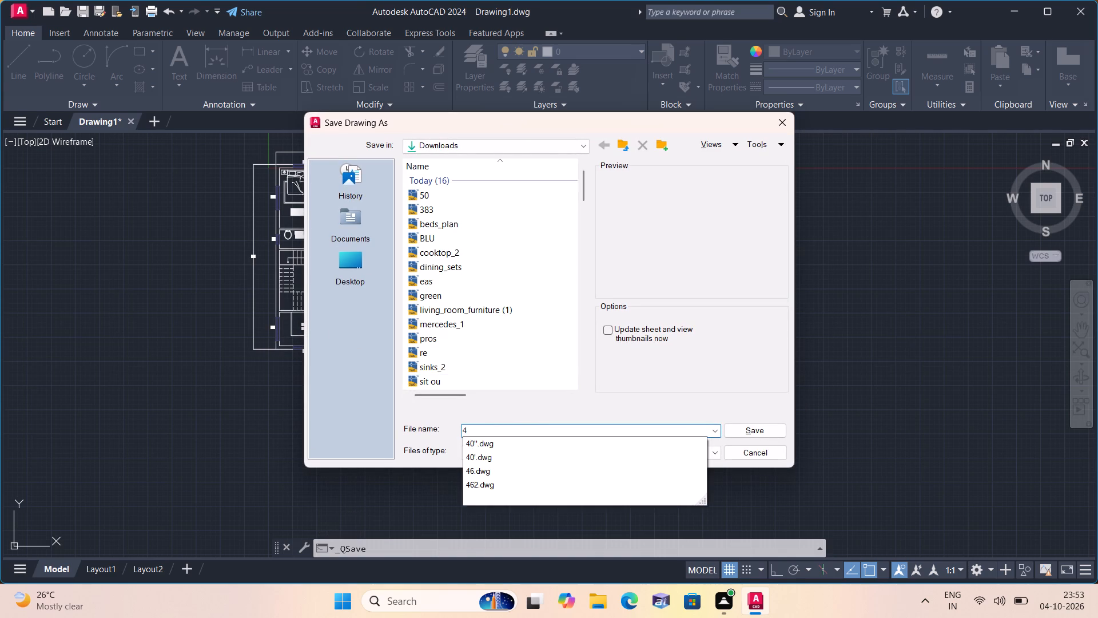
{"action": "key", "text": "1"}
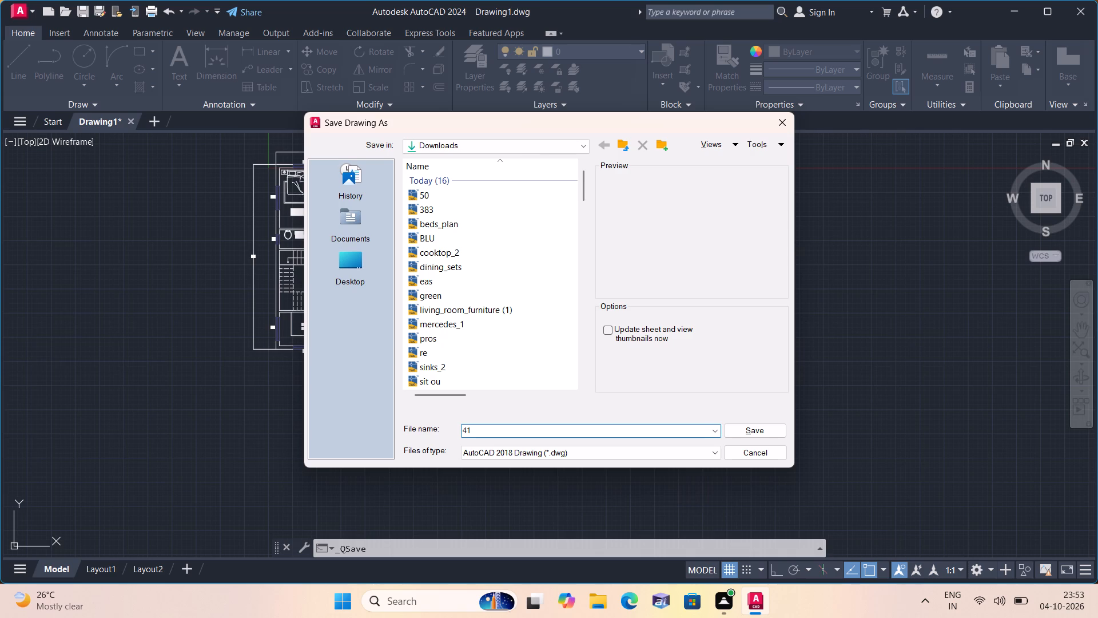
{"action": "left_click", "coordinate": [738, 430]}
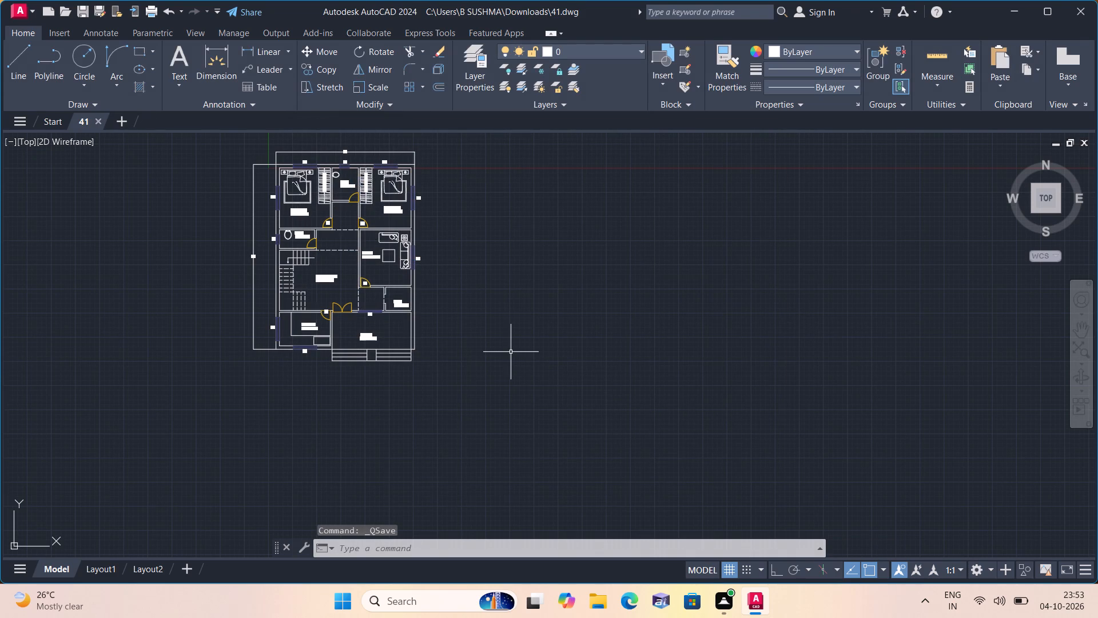
Start a plot of the drawing with the DWG To PDF.pc3 plotter and ISO A4 (297.00 x 210.00 MM) paper.
{"action": "type", "text": "plo"}
{"action": "type", "text": "t"}
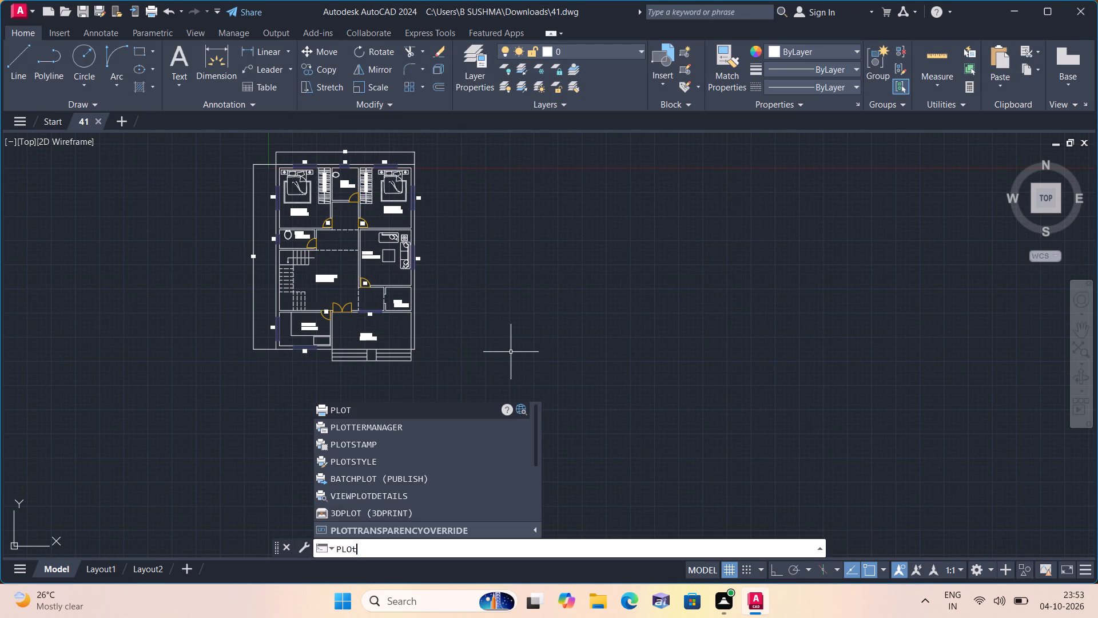
{"action": "key", "text": "space"}
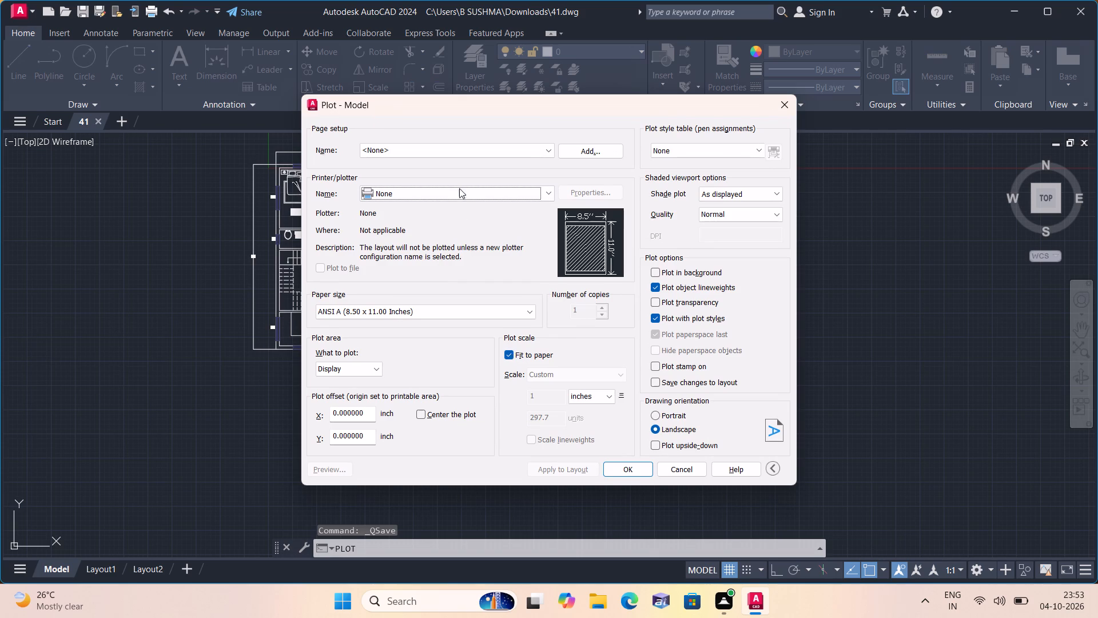
{"action": "left_click", "coordinate": [460, 189]}
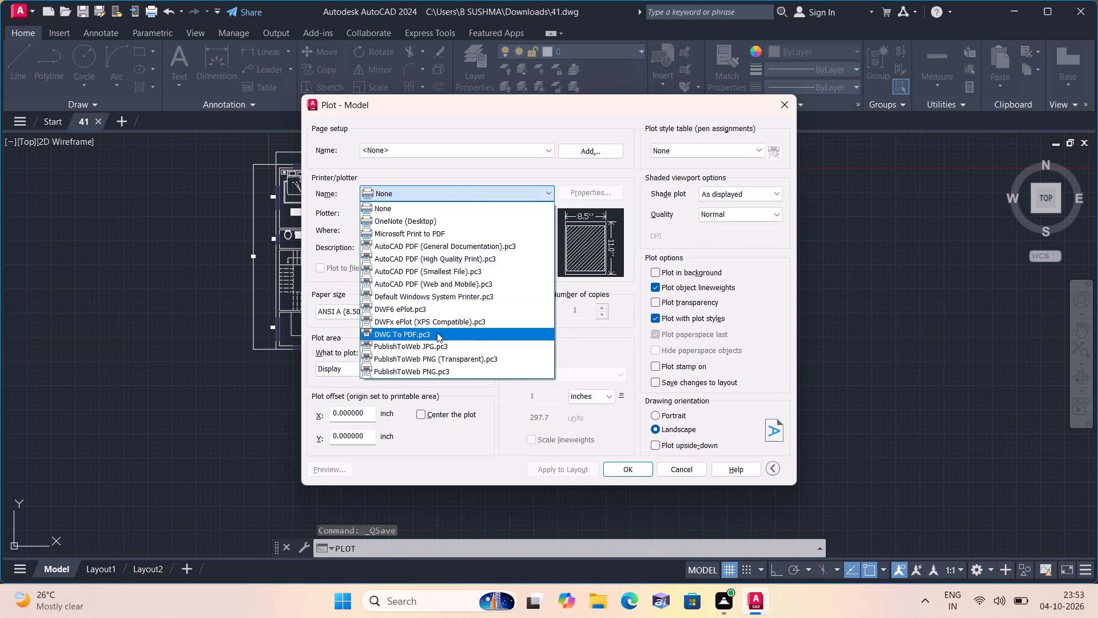
{"action": "left_click", "coordinate": [437, 332]}
{"action": "left_click", "coordinate": [428, 311]}
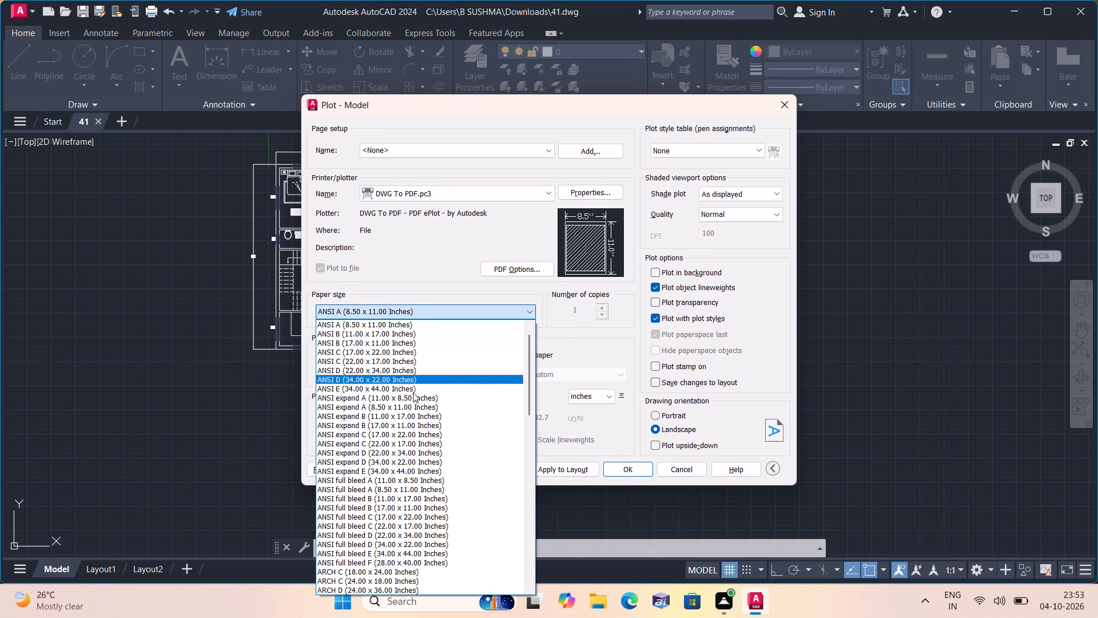
{"action": "scroll", "coordinate": [397, 422], "scroll_direction": "down", "scroll_amount": 11}
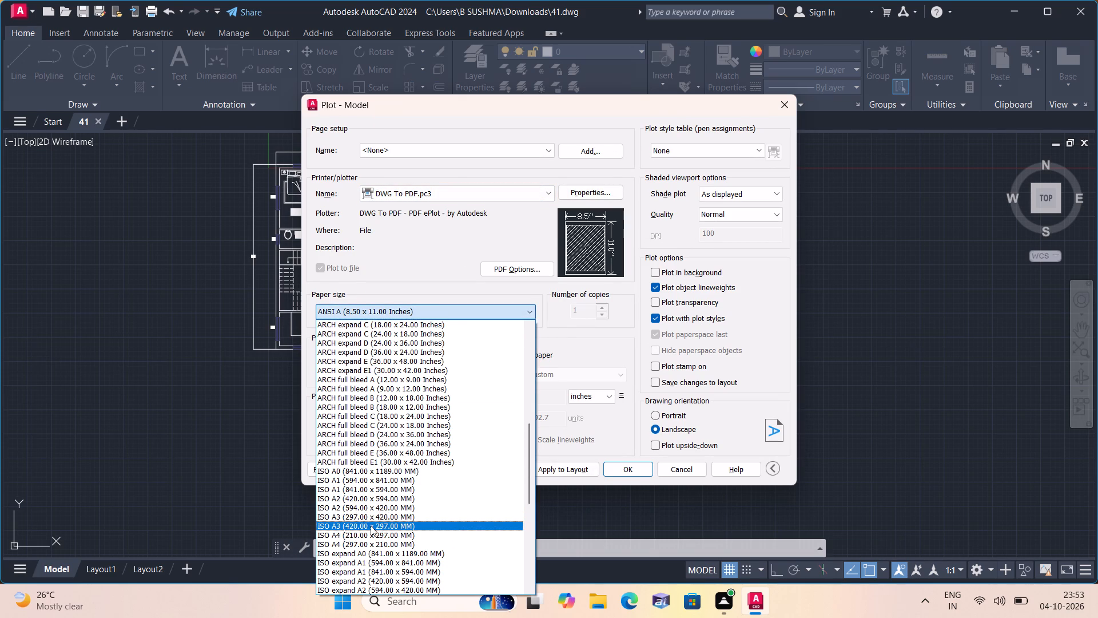
{"action": "left_click", "coordinate": [353, 543]}
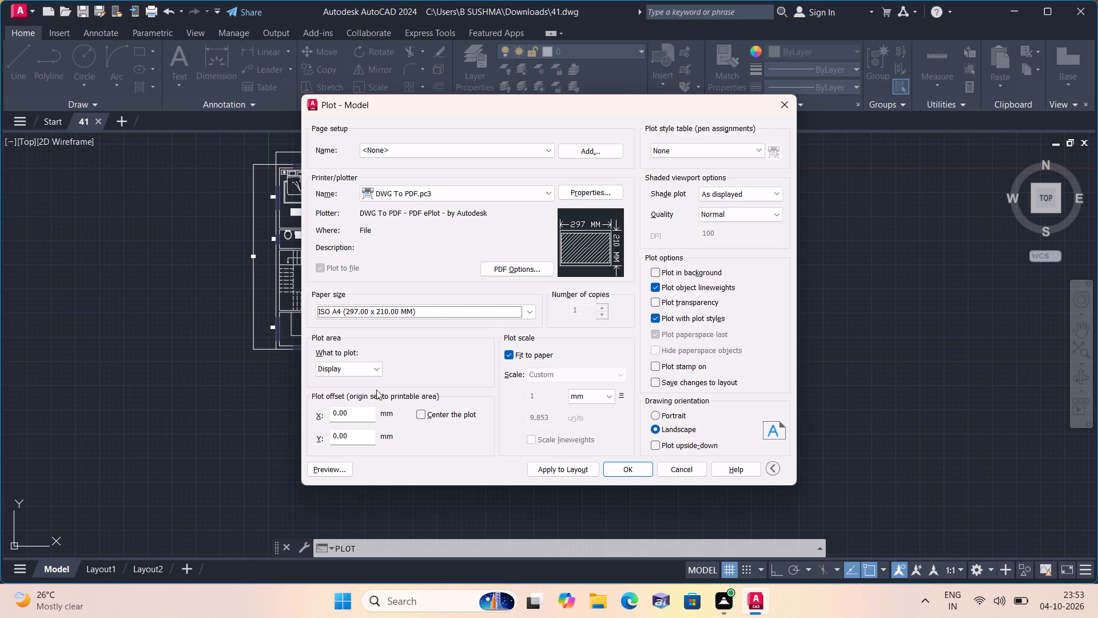
Set the plot area to a window enclosing the whole floor plan with its dimensions, and center the plot.
{"action": "left_click", "coordinate": [377, 367]}
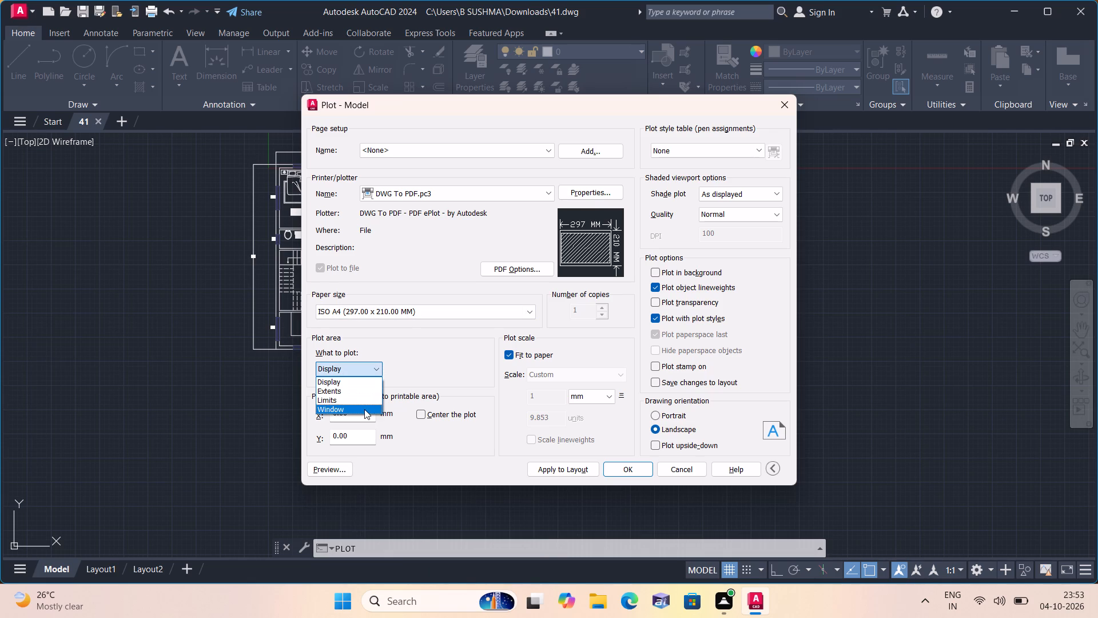
{"action": "left_click", "coordinate": [364, 409]}
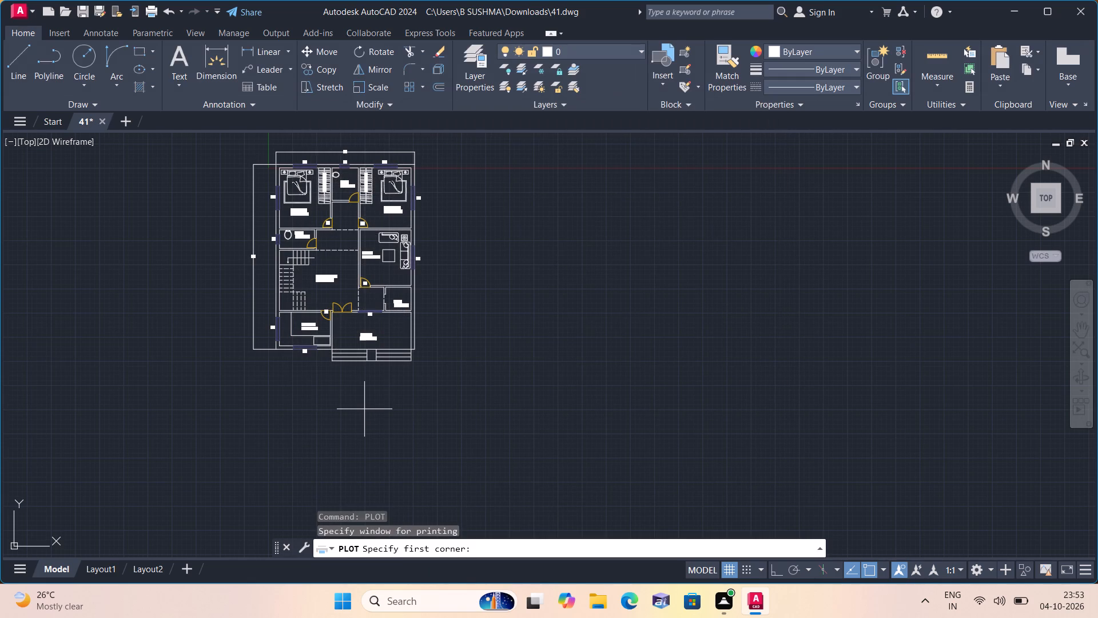
{"action": "scroll", "coordinate": [364, 409], "scroll_direction": "down", "scroll_amount": 1}
{"action": "left_click", "coordinate": [241, 227]}
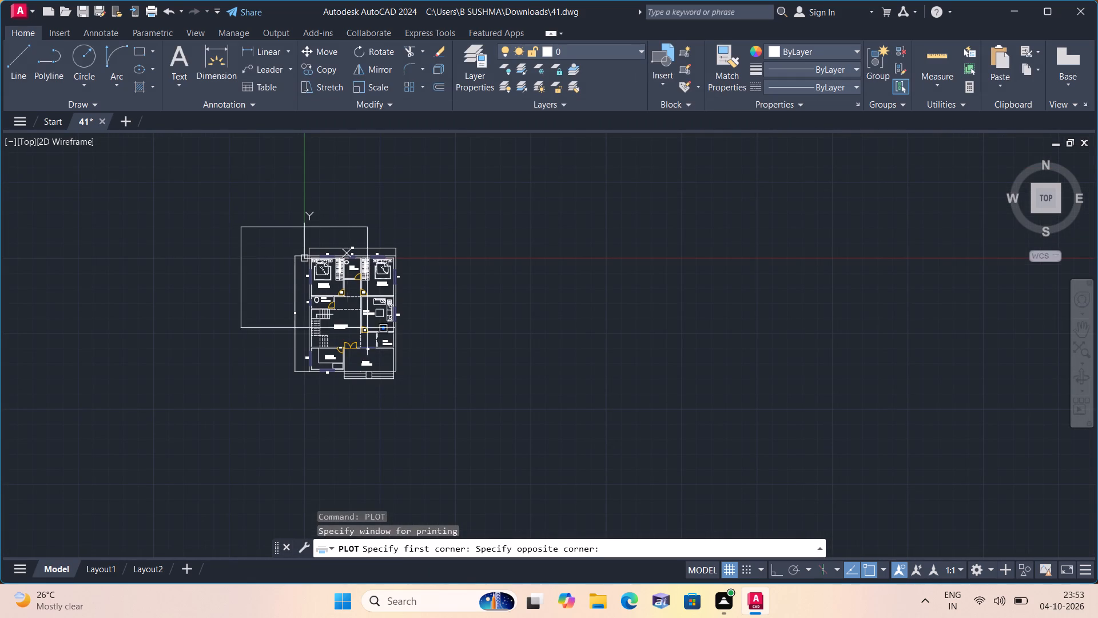
{"action": "left_click", "coordinate": [441, 415]}
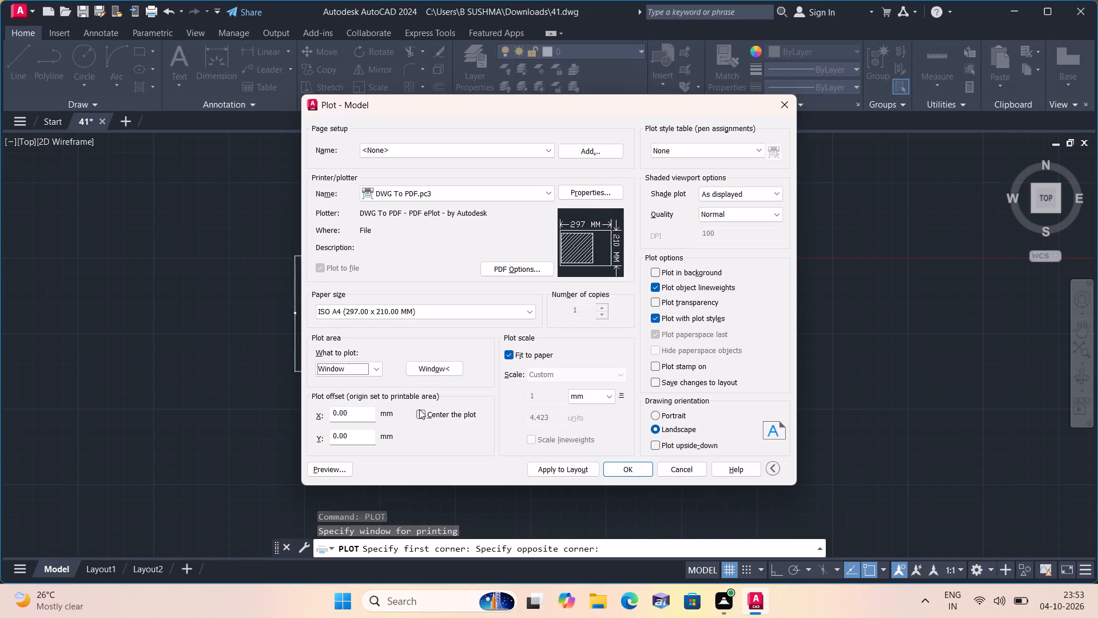
{"action": "left_click", "coordinate": [421, 411]}
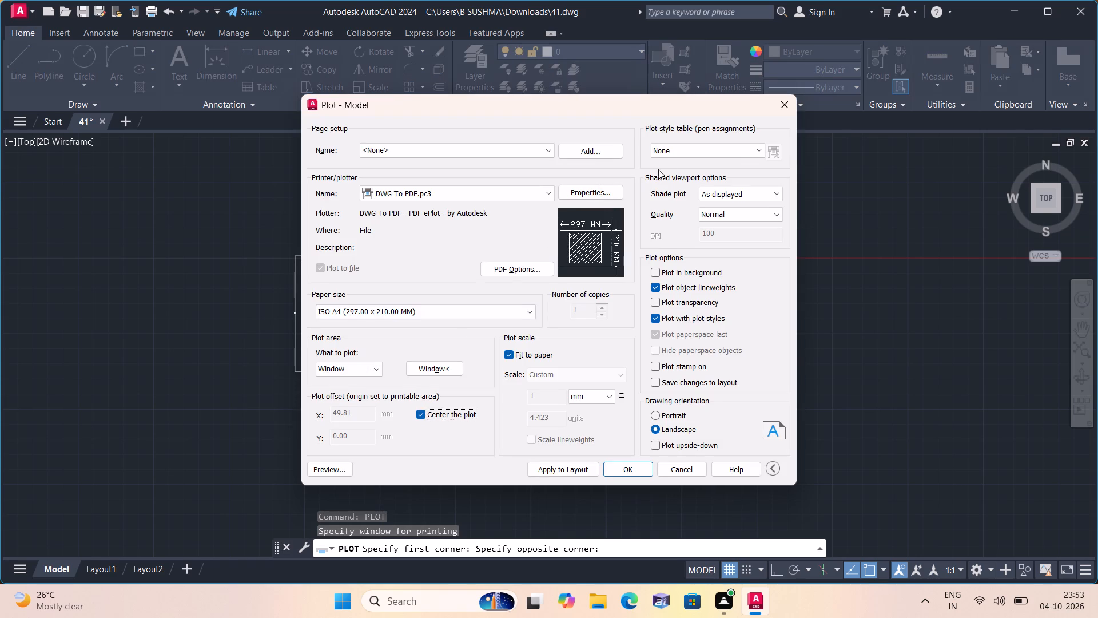
Assign the acad.ctb plot style table to all layouts.
{"action": "left_click", "coordinate": [670, 151]}
{"action": "left_click", "coordinate": [671, 174]}
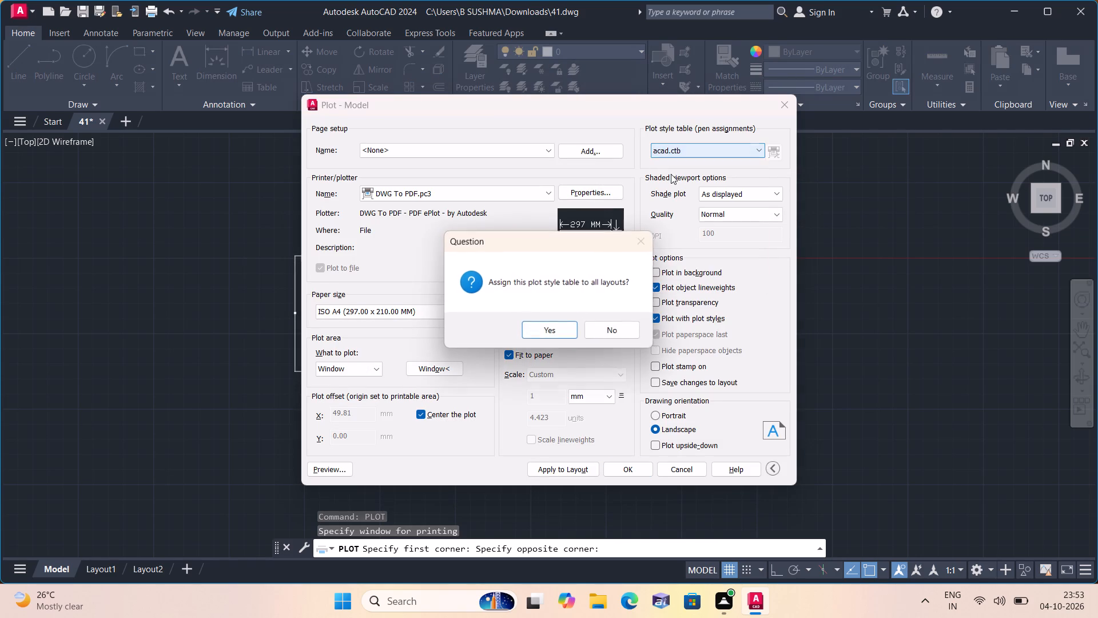
{"action": "left_click", "coordinate": [547, 332]}
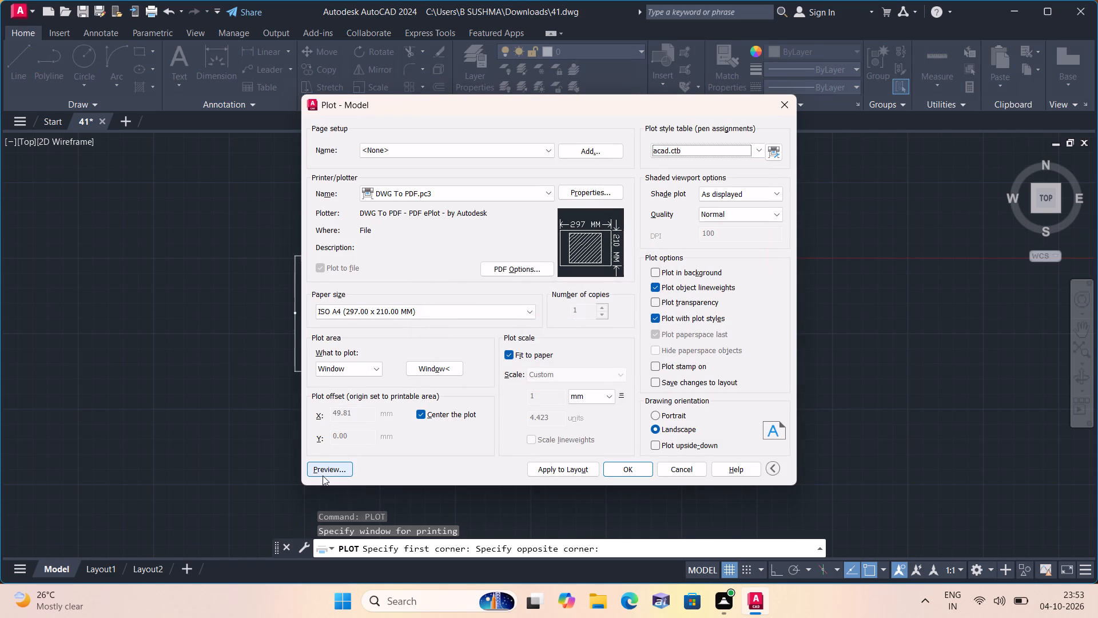
Preview the plot and examine the room labels, tags, furniture and the plan's placement on the sheet.
{"action": "left_click", "coordinate": [323, 473]}
{"action": "scroll", "coordinate": [564, 266], "scroll_direction": "up", "scroll_amount": 2}
{"action": "middle_click_drag", "start_coordinate": [552, 262], "coordinate": [513, 328]}
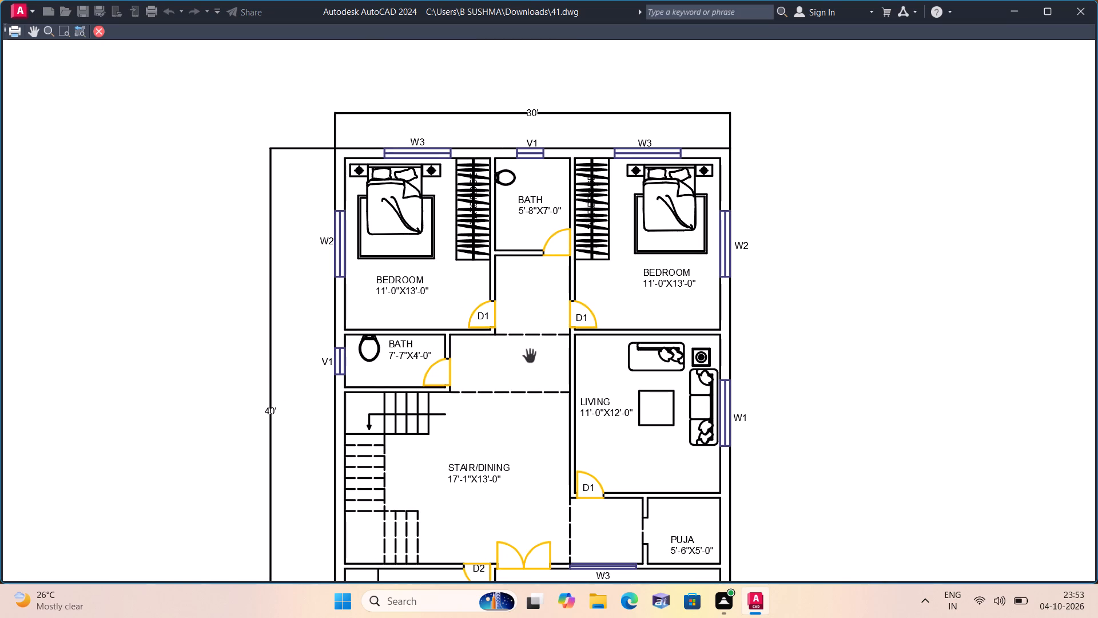
{"action": "middle_click_drag", "start_coordinate": [524, 355], "coordinate": [522, 344]}
{"action": "scroll", "coordinate": [524, 352], "scroll_direction": "down", "scroll_amount": 1}
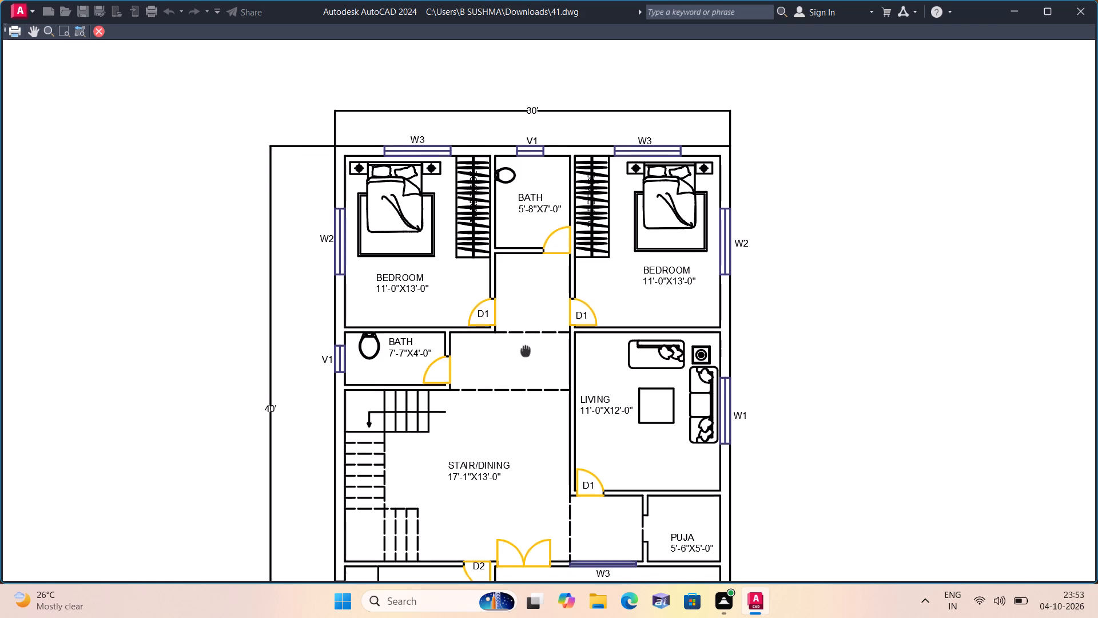
{"action": "middle_click_drag", "start_coordinate": [522, 344], "coordinate": [517, 318]}
{"action": "middle_click_drag", "start_coordinate": [591, 397], "coordinate": [568, 355]}
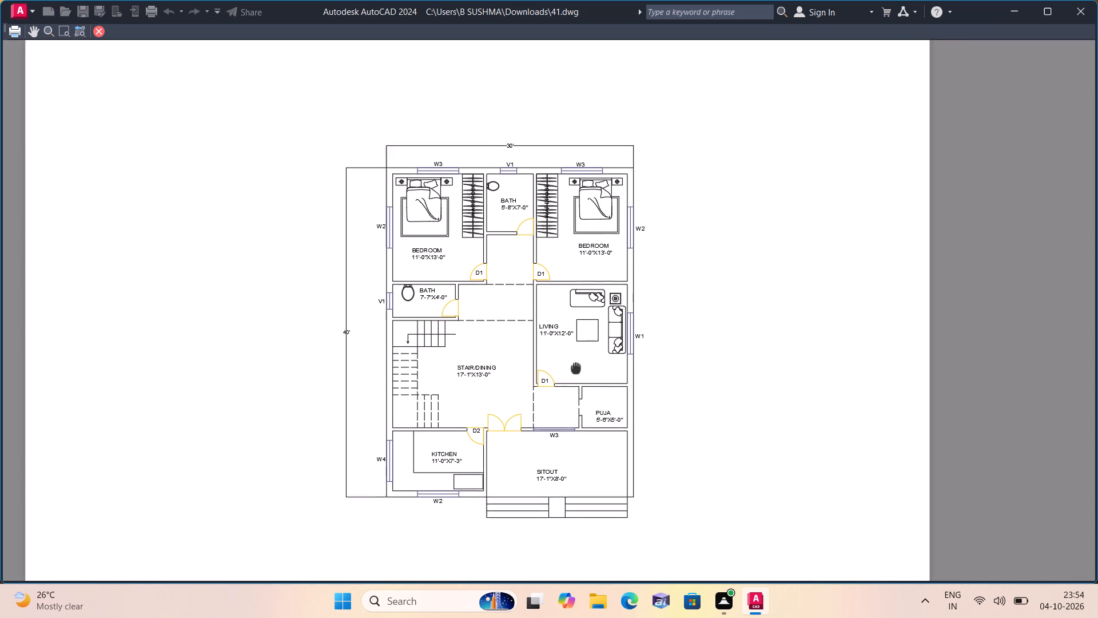
{"action": "middle_click_drag", "start_coordinate": [568, 355], "coordinate": [566, 348]}
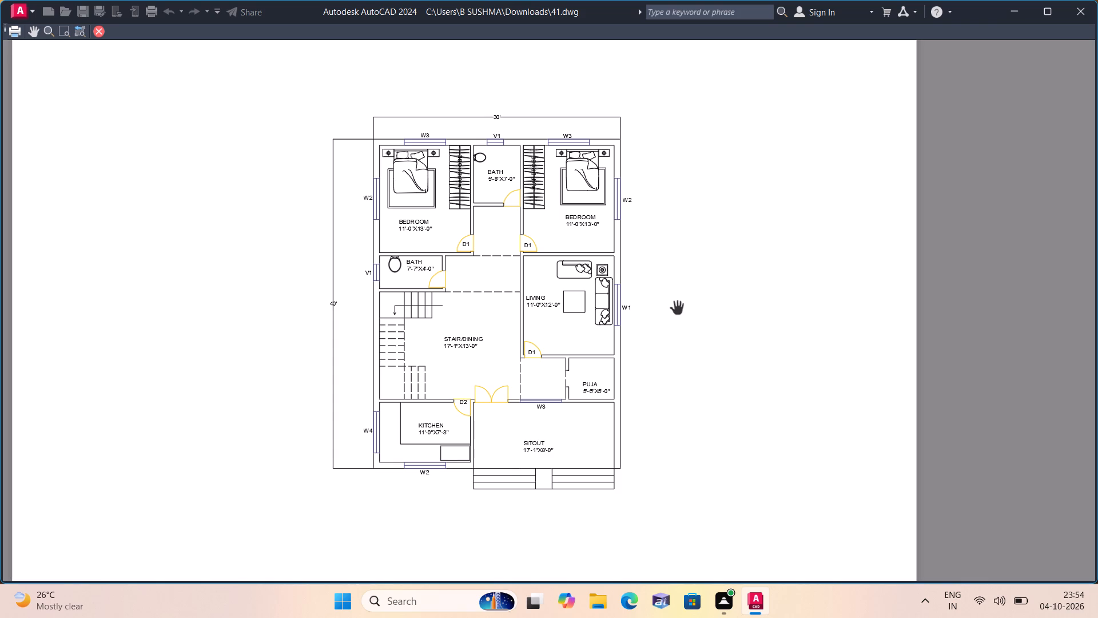
{"action": "right_click", "coordinate": [677, 309]}
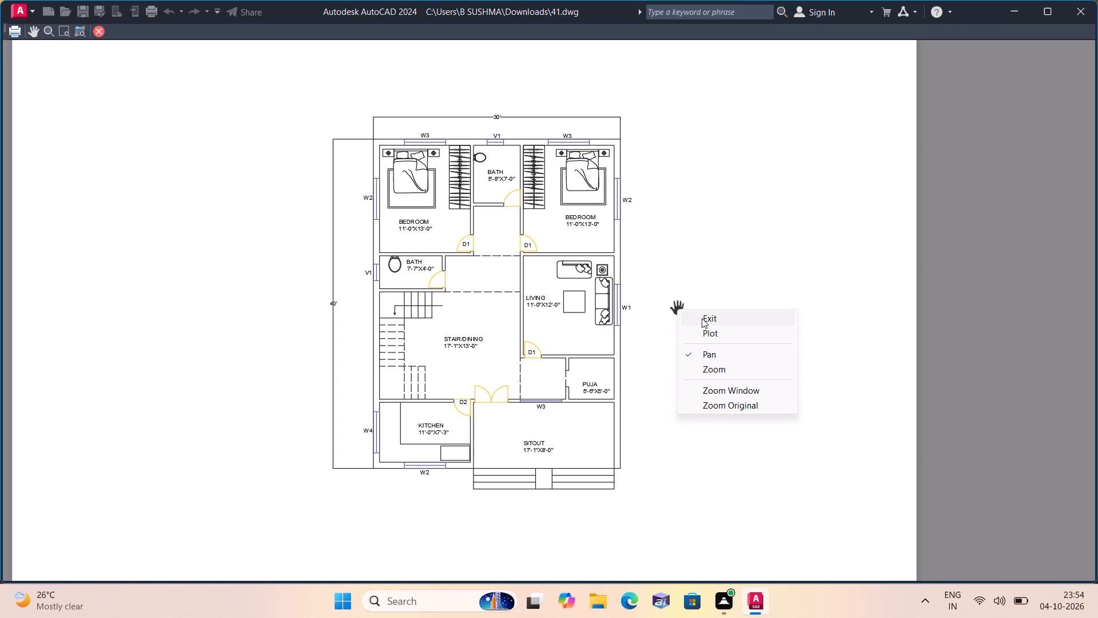
{"action": "left_click", "coordinate": [702, 318]}
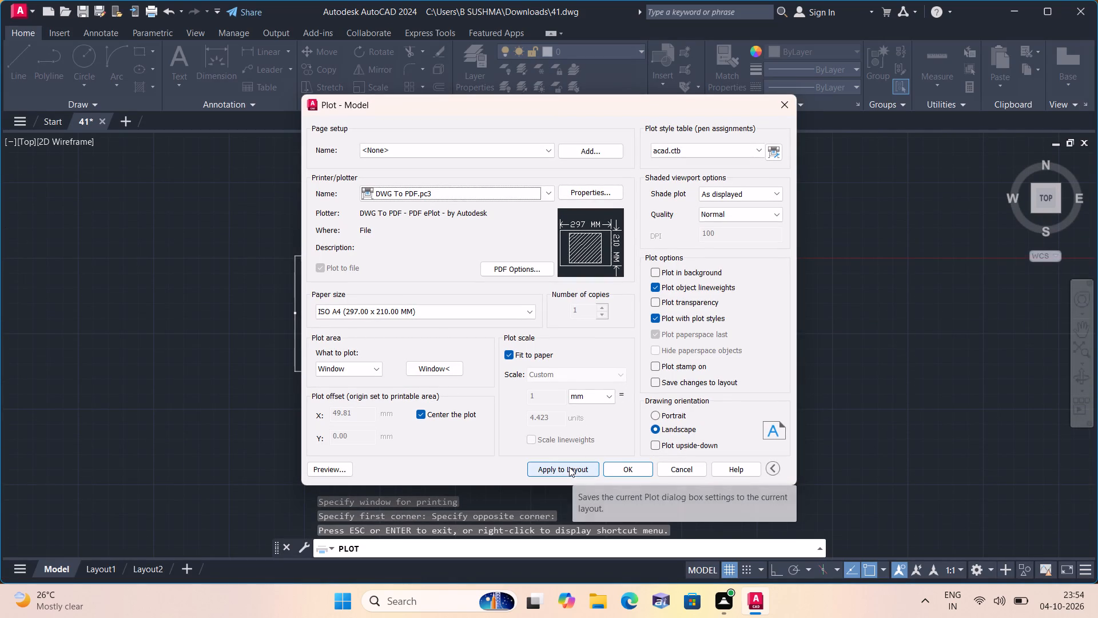
Apply the plot settings to the layout and plot the floor plan to a PDF file.
{"action": "left_click", "coordinate": [569, 467]}
{"action": "left_click", "coordinate": [618, 465]}
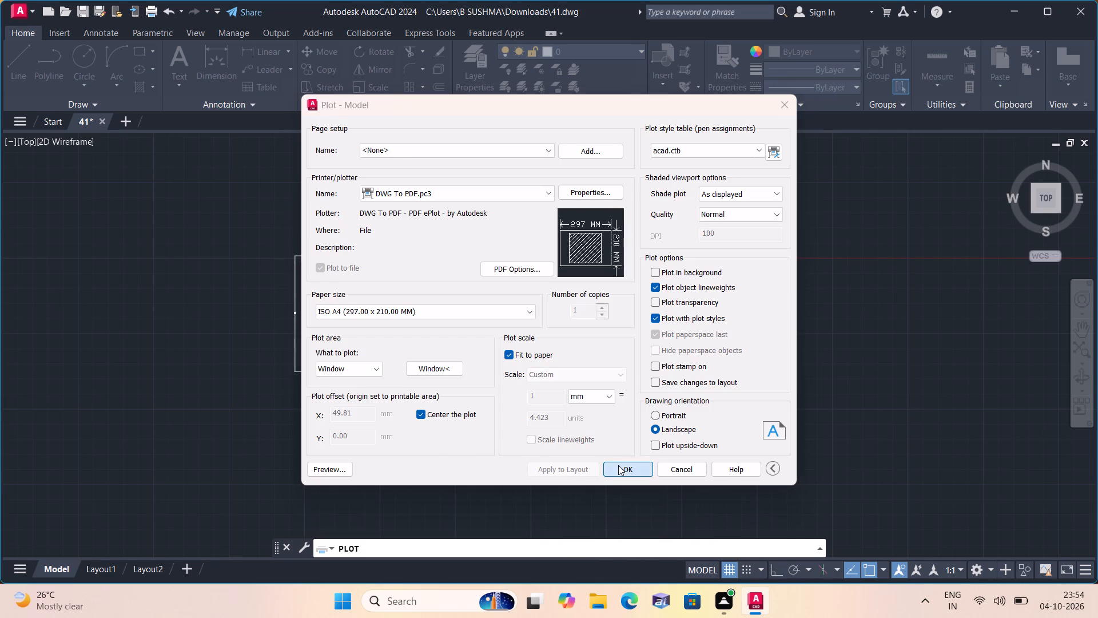
{"action": "left_click", "coordinate": [761, 430]}
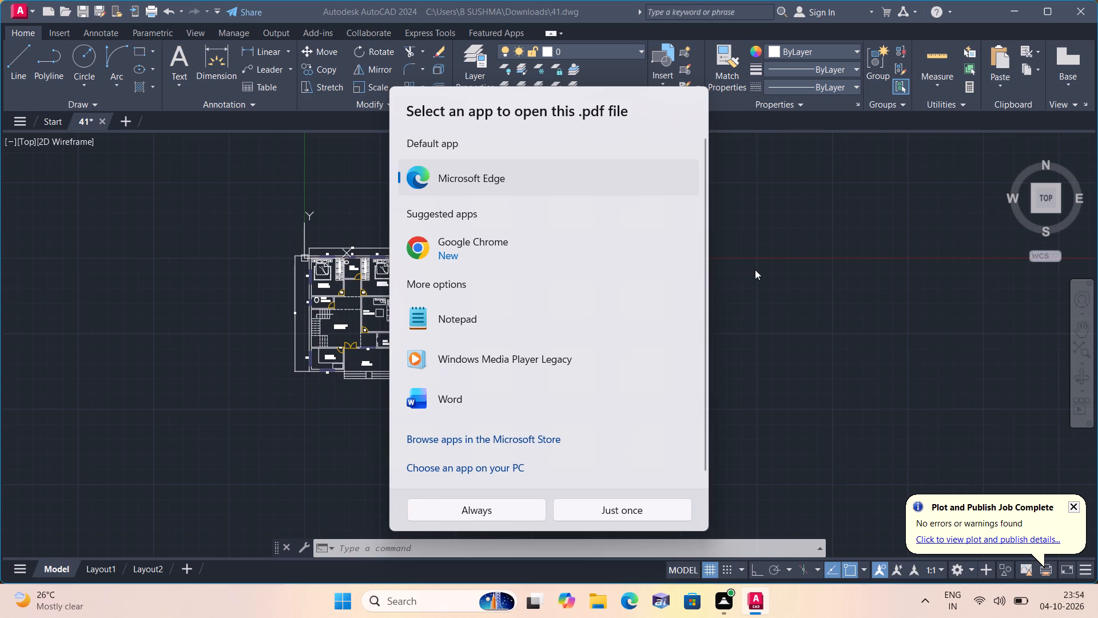
Dismiss the choice of app for opening the PDF and return to the drawing.
{"action": "scroll", "coordinate": [755, 270], "scroll_direction": "down", "scroll_amount": 1}
{"action": "scroll", "coordinate": [755, 270], "scroll_direction": "up", "scroll_amount": 1}
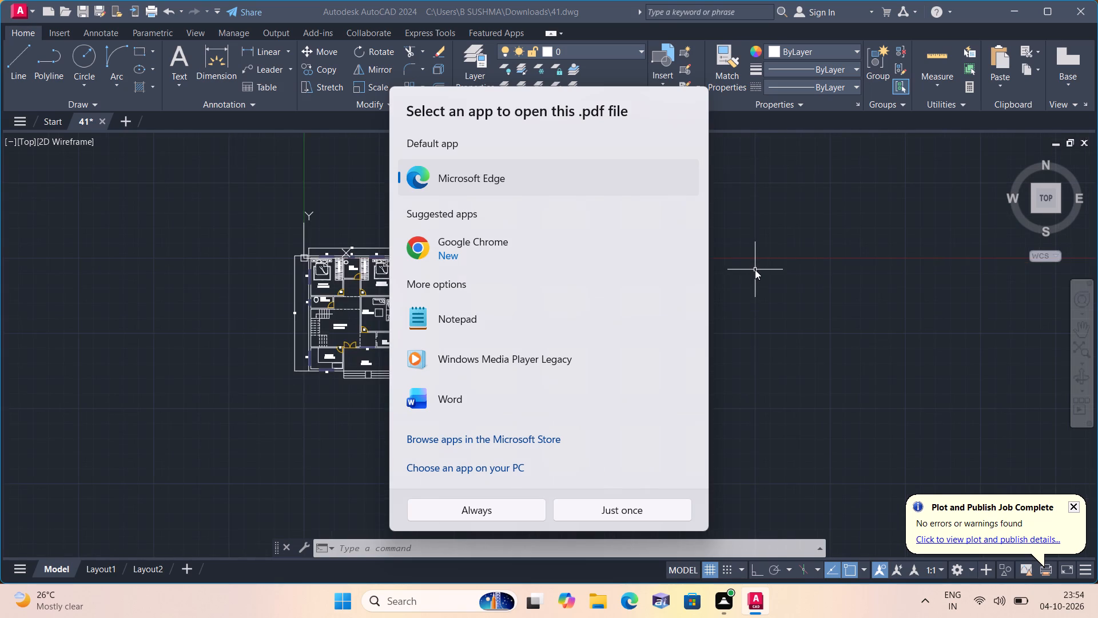
{"action": "scroll", "coordinate": [755, 270], "scroll_direction": "up", "scroll_amount": 1}
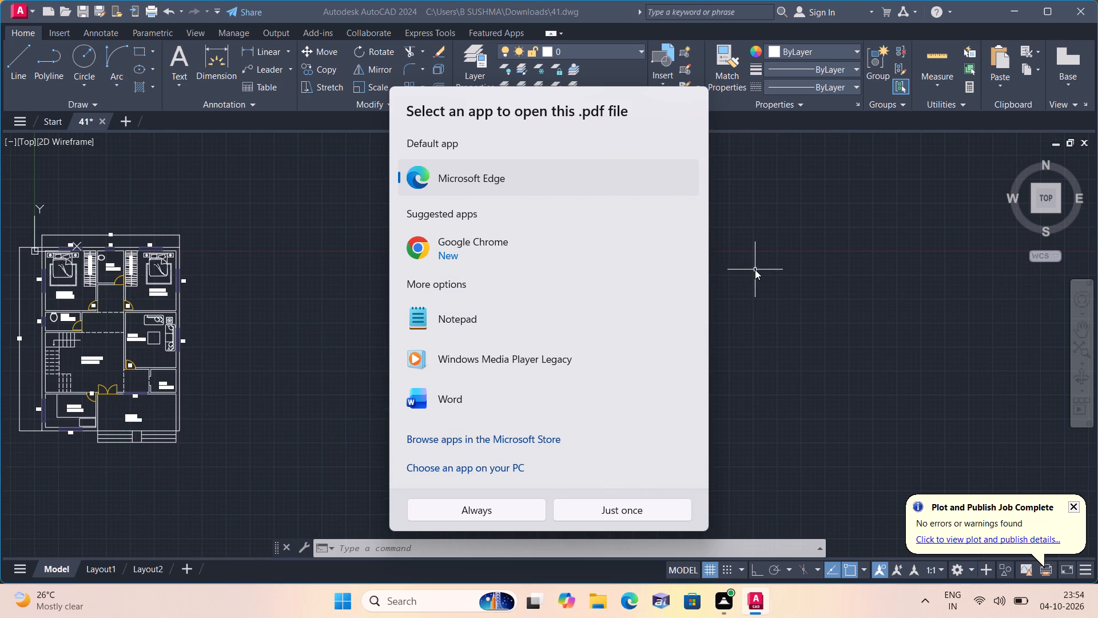
{"action": "scroll", "coordinate": [755, 270], "scroll_direction": "up", "scroll_amount": 1}
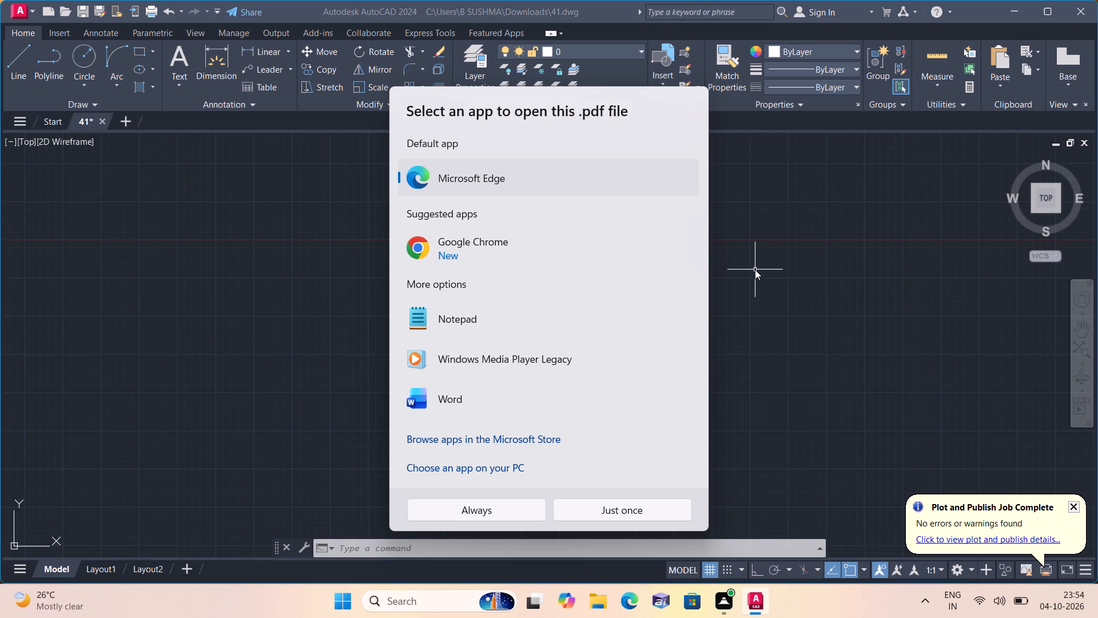
{"action": "scroll", "coordinate": [755, 270], "scroll_direction": "down", "scroll_amount": 1}
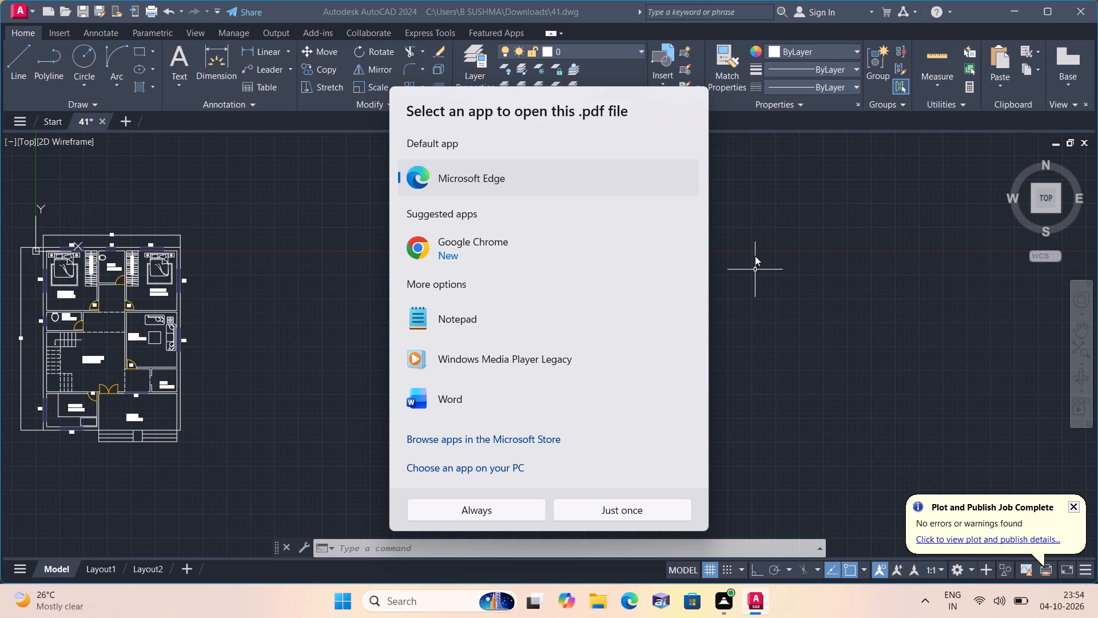
{"action": "left_click", "coordinate": [758, 254]}
Look over the whole floor plan in model space, including its room labels and door and window tags.
{"action": "middle_click_drag", "start_coordinate": [587, 316], "coordinate": [736, 305]}
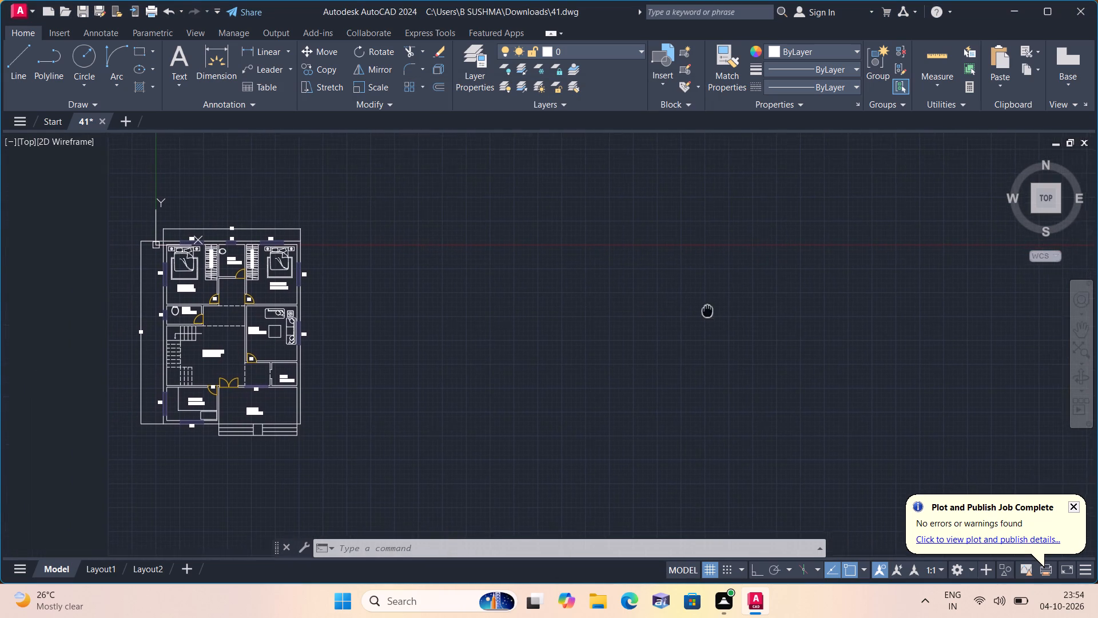
{"action": "middle_click_drag", "start_coordinate": [736, 305], "coordinate": [737, 305]}
{"action": "middle_click_drag", "start_coordinate": [645, 305], "coordinate": [714, 356]}
{"action": "scroll", "coordinate": [644, 306], "scroll_direction": "down", "scroll_amount": 1}
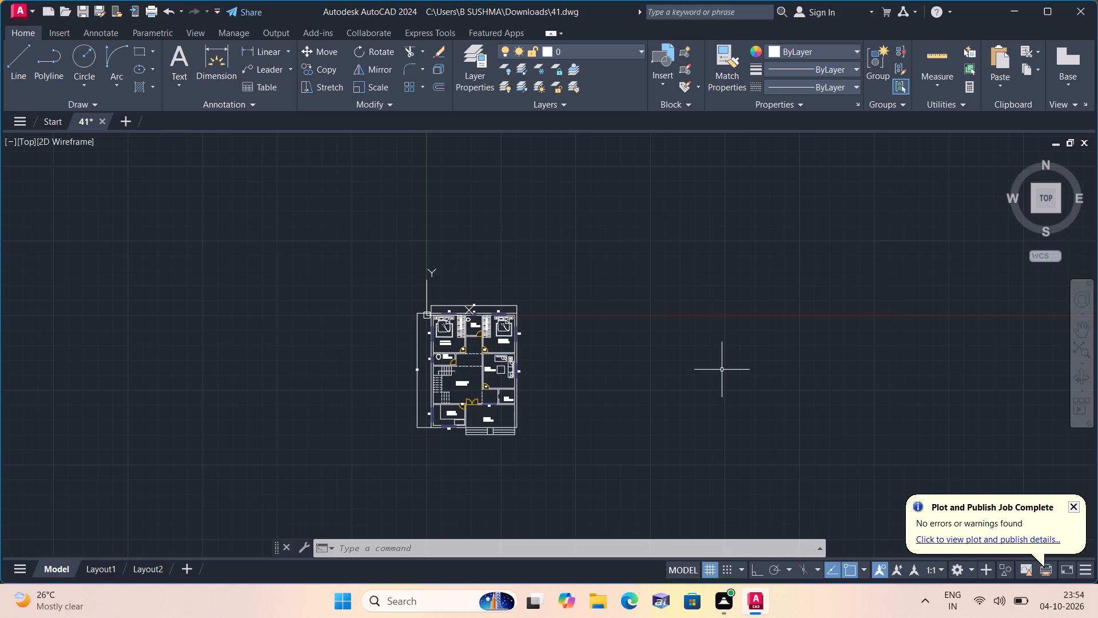
{"action": "scroll", "coordinate": [722, 370], "scroll_direction": "up", "scroll_amount": 2}
{"action": "scroll", "coordinate": [722, 370], "scroll_direction": "down", "scroll_amount": 1}
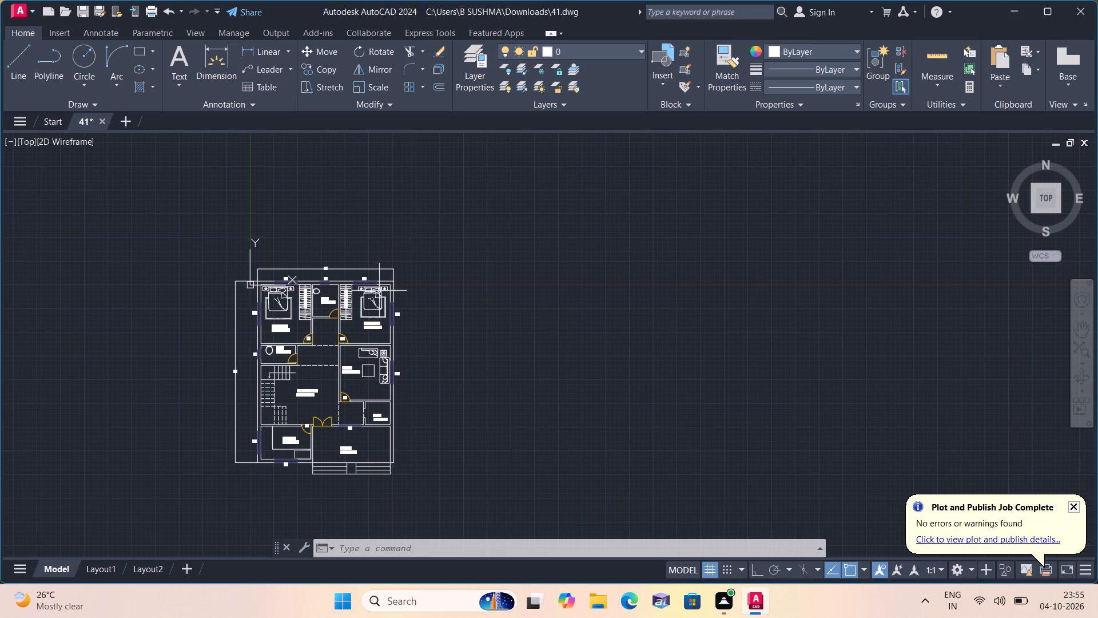
{"action": "middle_click_drag", "start_coordinate": [378, 295], "coordinate": [474, 264]}
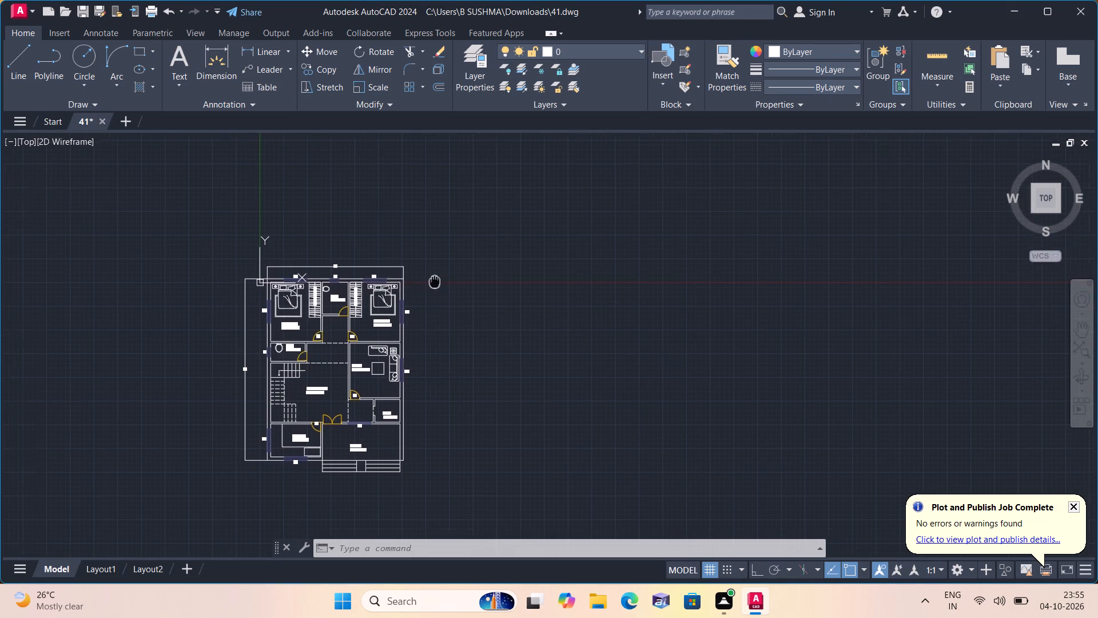
{"action": "middle_click_drag", "start_coordinate": [474, 264], "coordinate": [474, 264]}
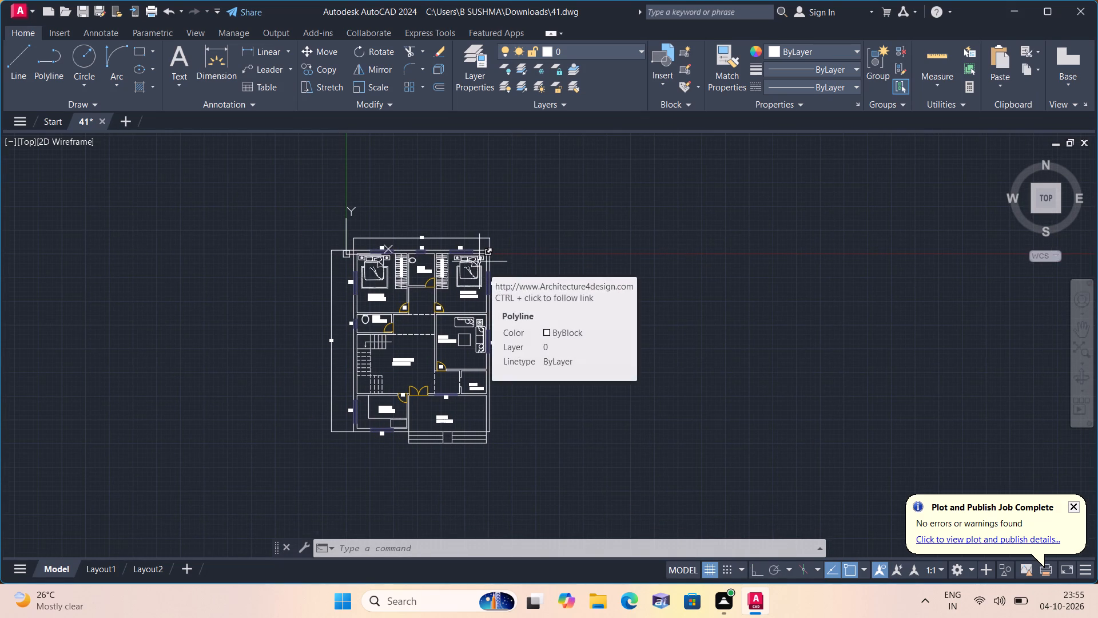
{"action": "scroll", "coordinate": [479, 262], "scroll_direction": "up", "scroll_amount": 1}
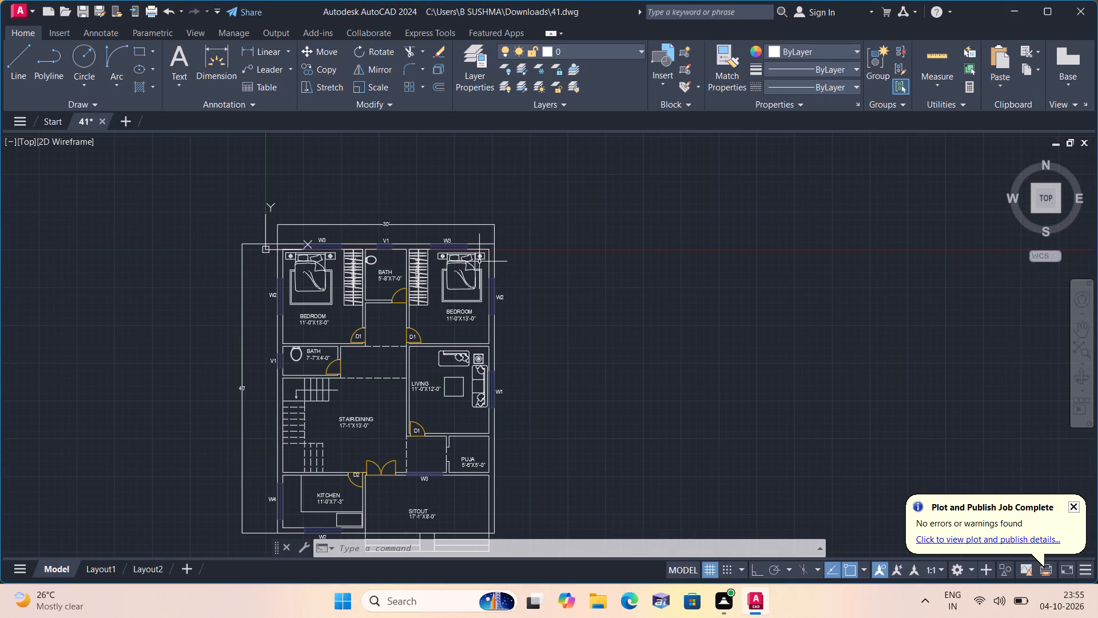
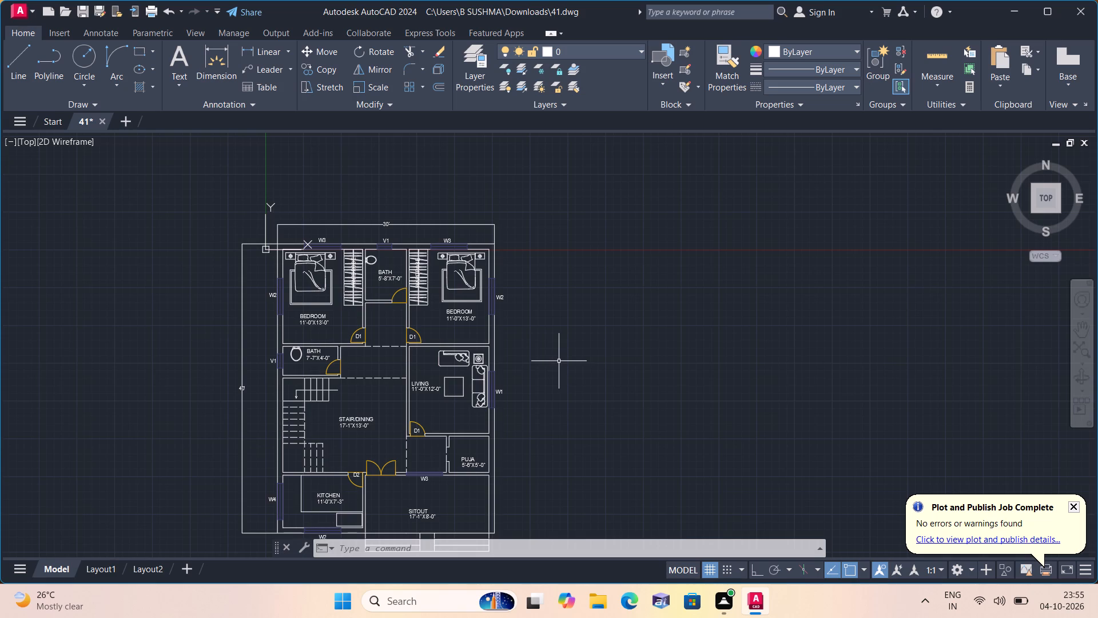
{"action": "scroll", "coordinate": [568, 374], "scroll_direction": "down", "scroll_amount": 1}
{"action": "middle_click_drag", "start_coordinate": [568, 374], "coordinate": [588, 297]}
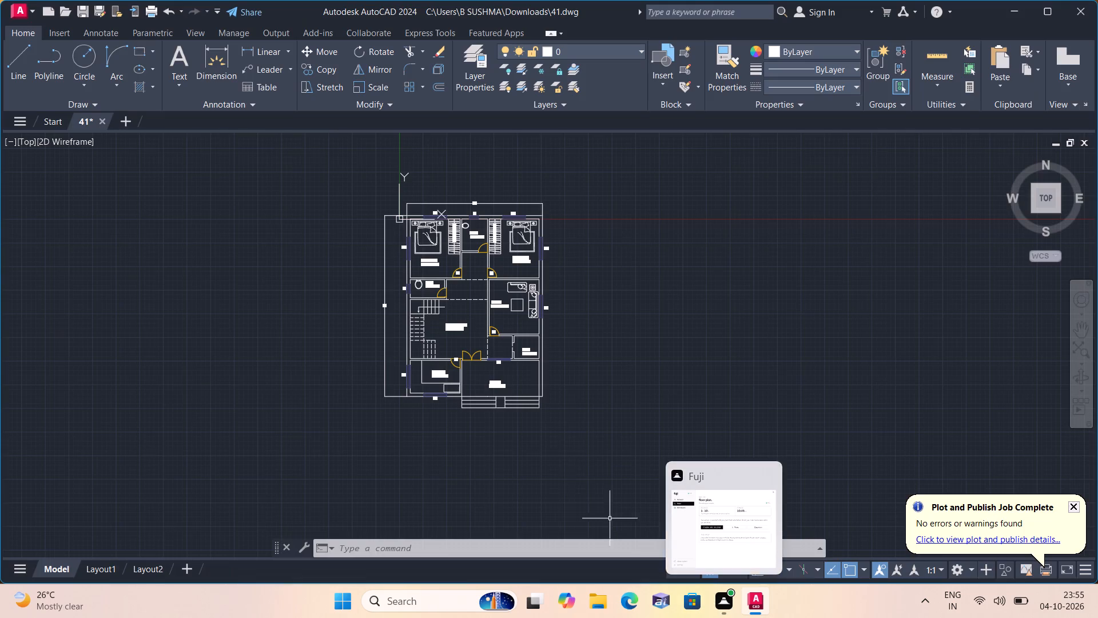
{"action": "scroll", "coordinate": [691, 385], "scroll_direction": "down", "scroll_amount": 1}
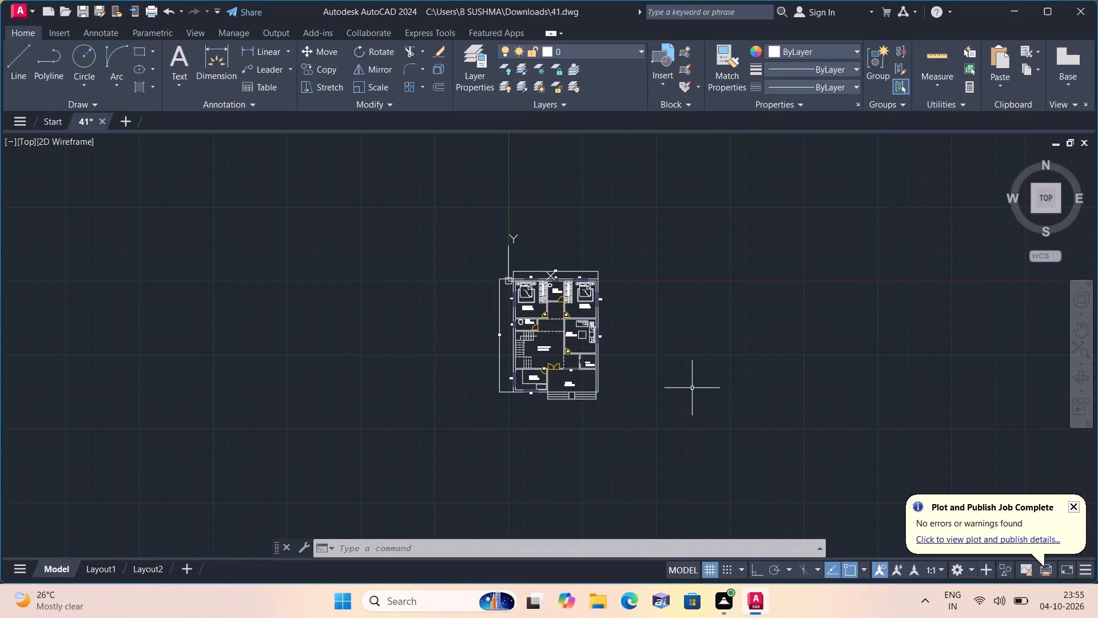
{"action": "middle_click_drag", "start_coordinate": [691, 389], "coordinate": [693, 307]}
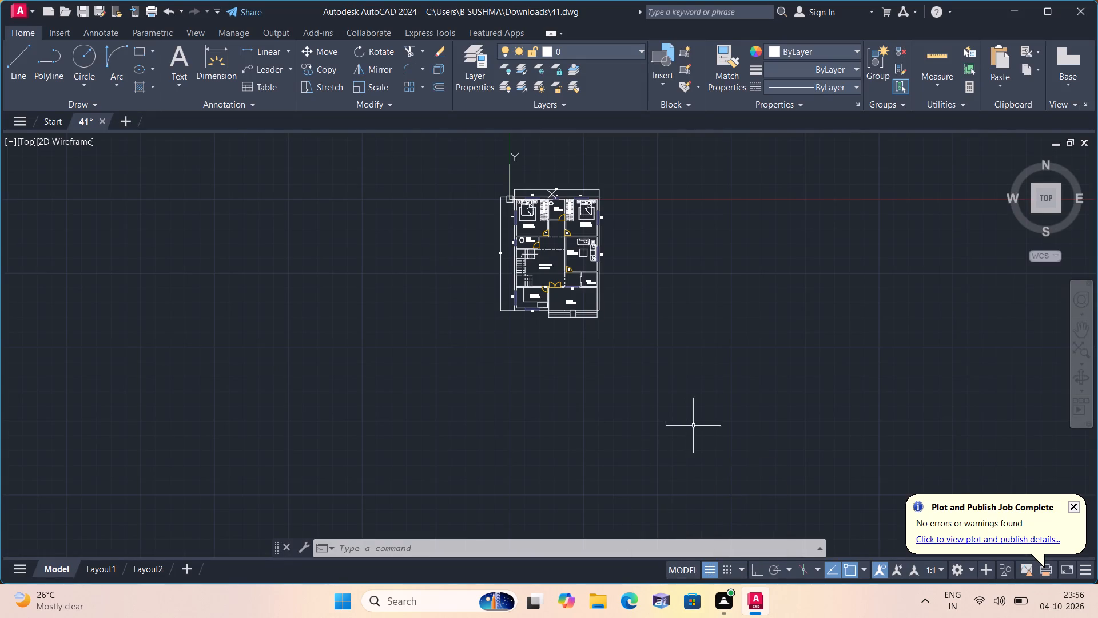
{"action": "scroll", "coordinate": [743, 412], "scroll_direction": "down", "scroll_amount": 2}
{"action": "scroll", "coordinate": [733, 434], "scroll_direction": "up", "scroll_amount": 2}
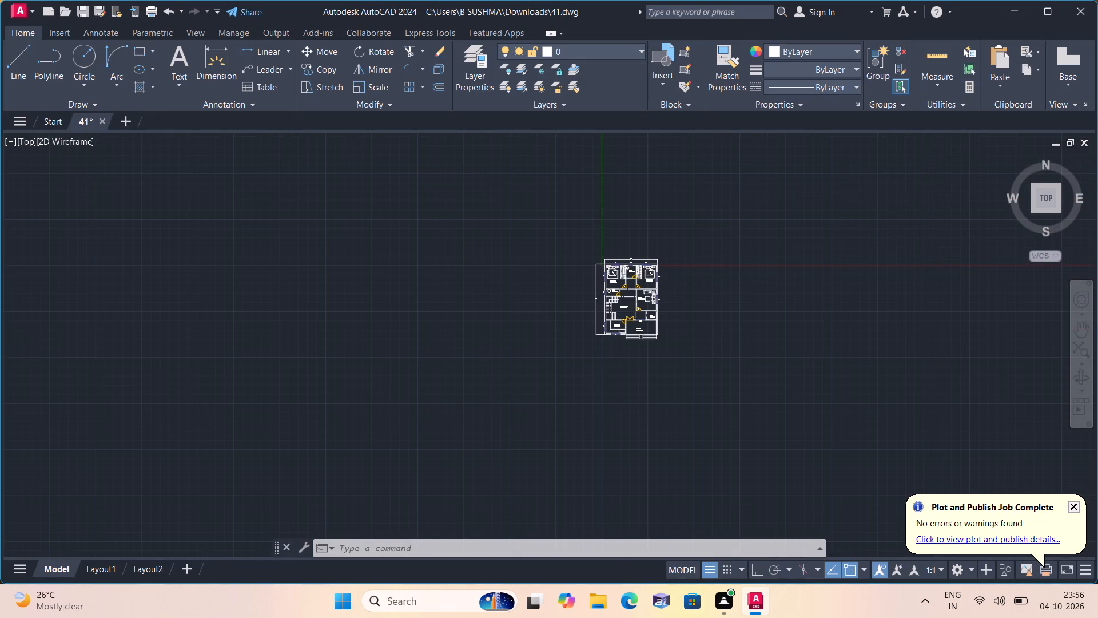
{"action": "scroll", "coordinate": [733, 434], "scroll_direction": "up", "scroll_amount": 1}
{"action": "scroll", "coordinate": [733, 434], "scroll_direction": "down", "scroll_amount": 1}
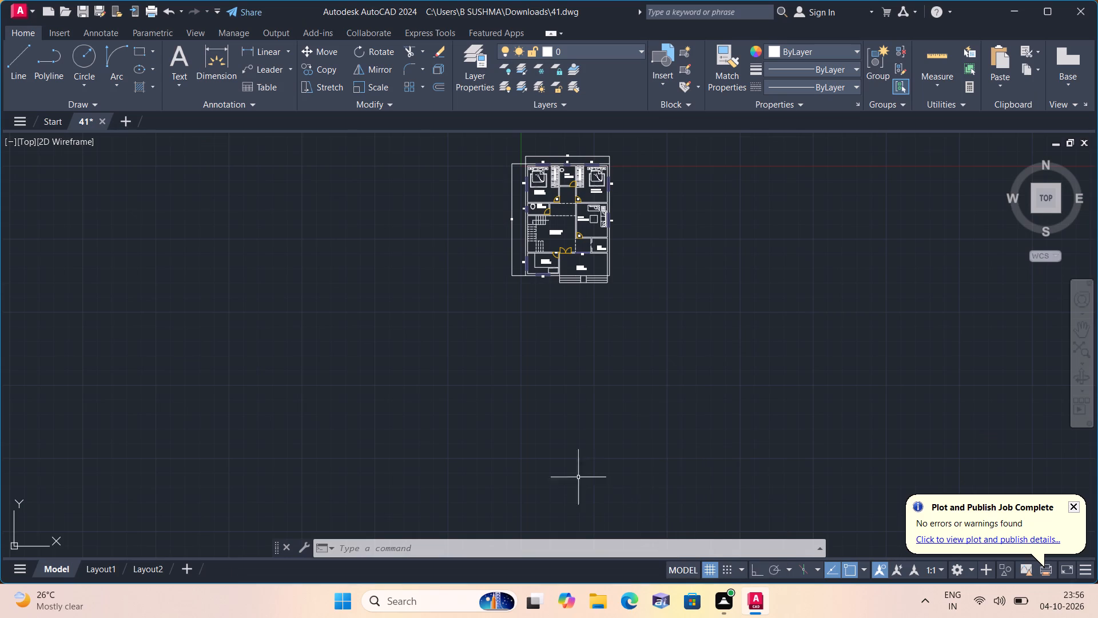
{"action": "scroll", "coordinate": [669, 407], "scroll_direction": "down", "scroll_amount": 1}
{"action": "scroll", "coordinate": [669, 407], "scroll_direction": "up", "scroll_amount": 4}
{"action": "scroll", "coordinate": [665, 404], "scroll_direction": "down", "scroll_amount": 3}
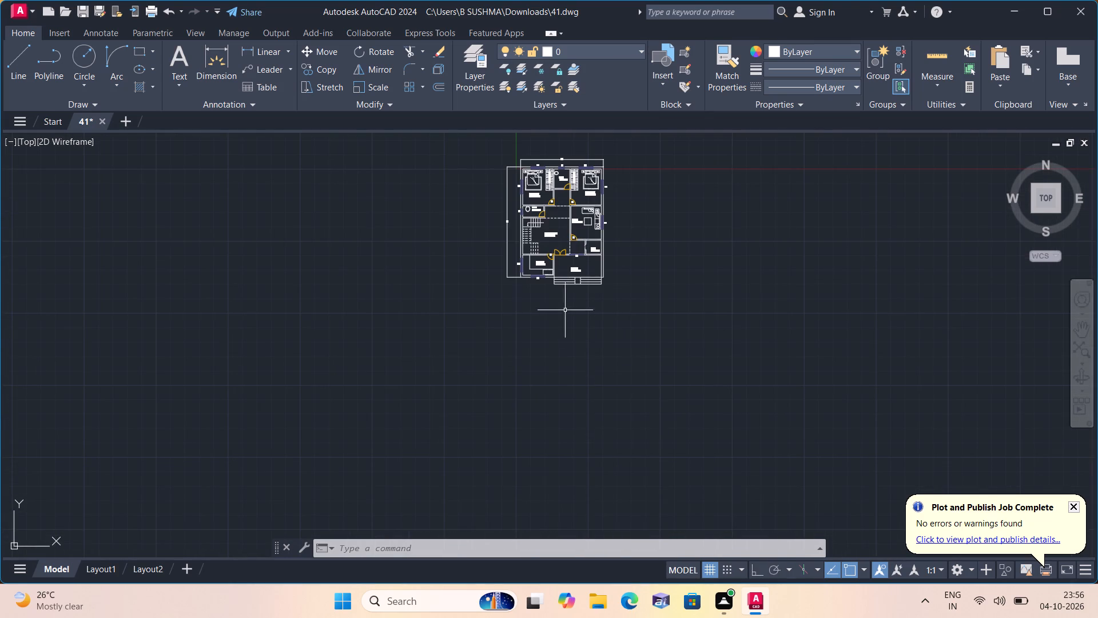
Examine the floor plan from the bedrooms and baths through the living and stair/dining areas to the kitchen, puja room, sitout and front steps.
{"action": "middle_click_drag", "start_coordinate": [498, 242], "coordinate": [454, 421]}
{"action": "scroll", "coordinate": [456, 393], "scroll_direction": "up", "scroll_amount": 3}
{"action": "middle_click_drag", "start_coordinate": [662, 469], "coordinate": [633, 425]}
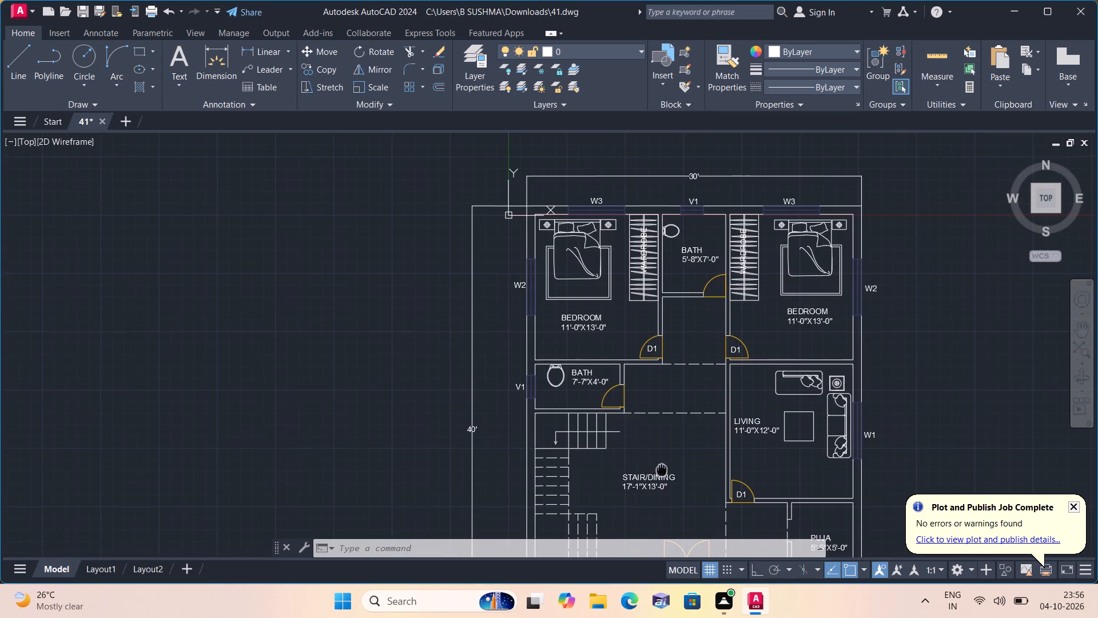
{"action": "middle_click_drag", "start_coordinate": [633, 425], "coordinate": [619, 393]}
{"action": "scroll", "coordinate": [615, 381], "scroll_direction": "up", "scroll_amount": 1}
{"action": "middle_click_drag", "start_coordinate": [634, 405], "coordinate": [577, 319]}
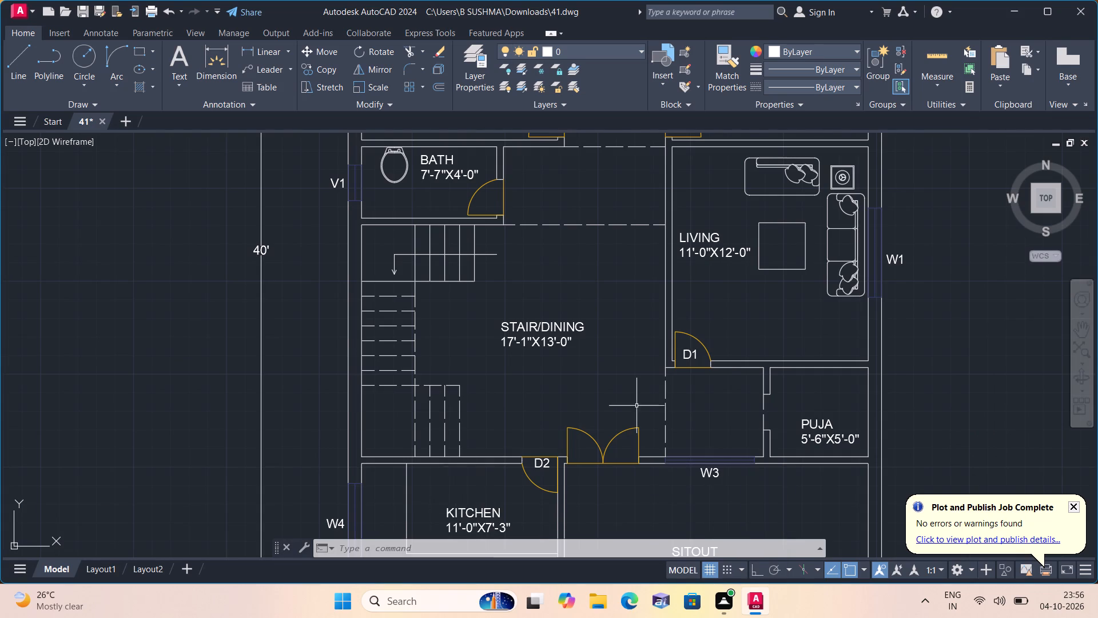
{"action": "scroll", "coordinate": [666, 398], "scroll_direction": "down", "scroll_amount": 1}
{"action": "scroll", "coordinate": [666, 398], "scroll_direction": "up", "scroll_amount": 1}
{"action": "middle_click_drag", "start_coordinate": [723, 447], "coordinate": [632, 341]}
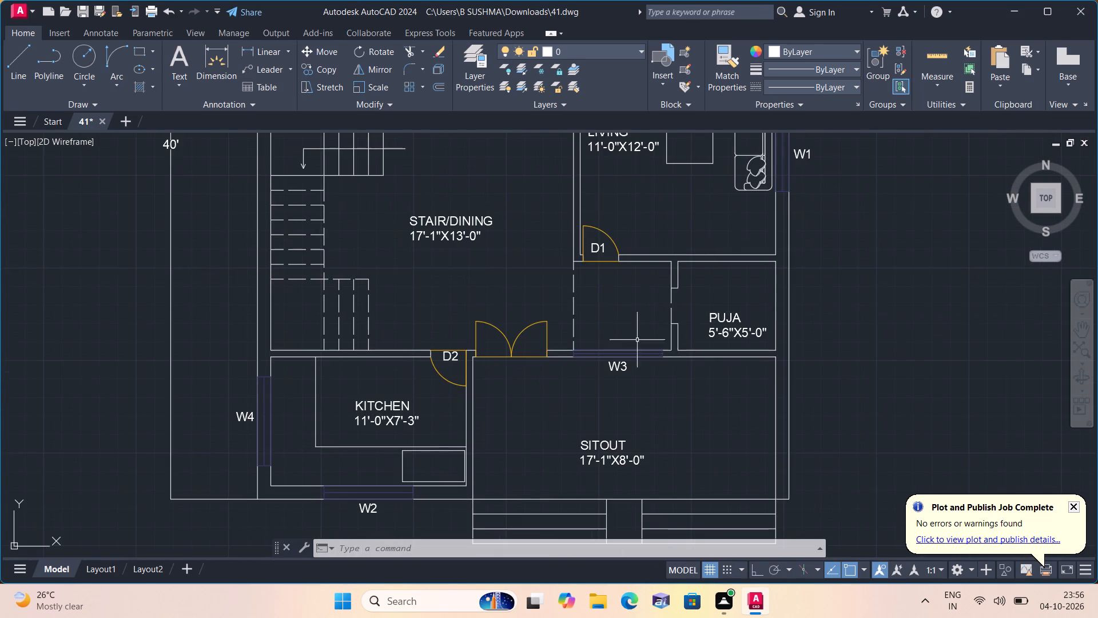
{"action": "middle_click_drag", "start_coordinate": [686, 421], "coordinate": [655, 337]}
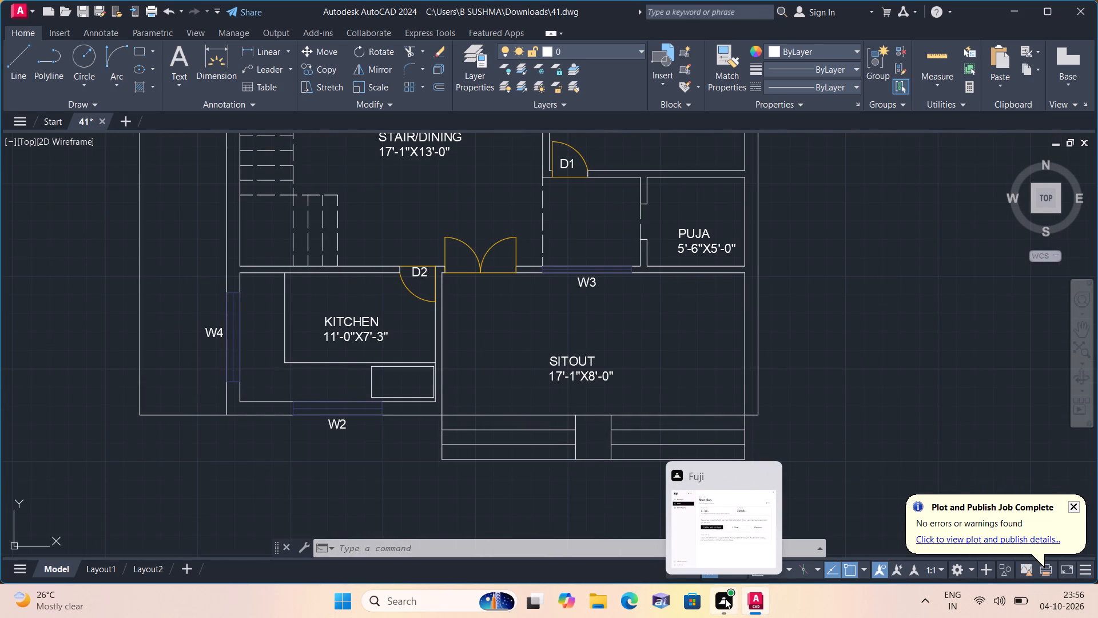